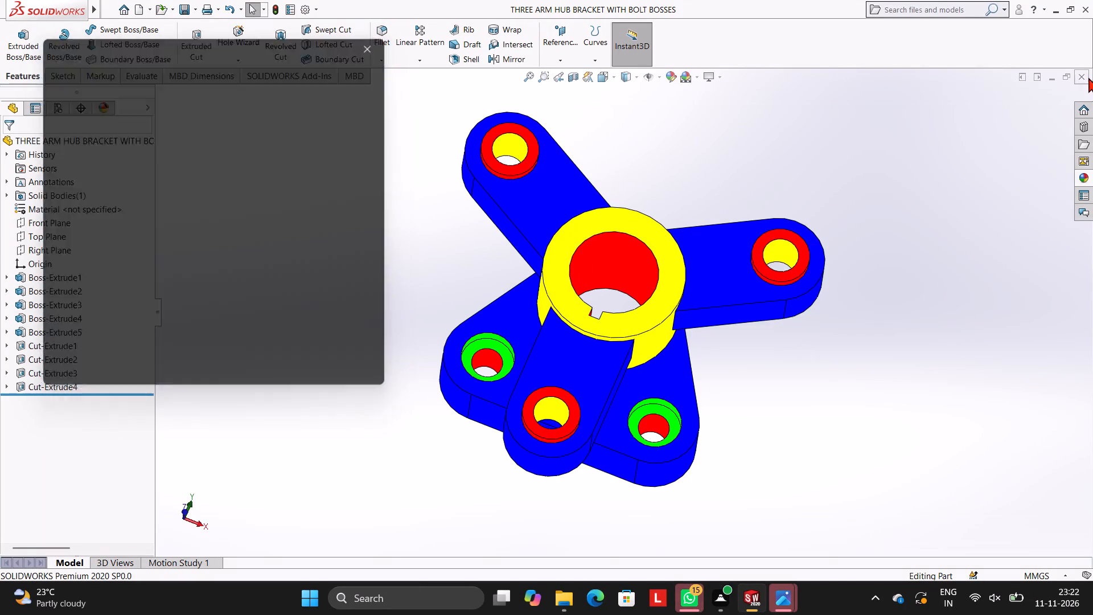
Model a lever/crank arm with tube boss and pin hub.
Close the open three arm hub bracket part and create a new part document.
{"action": "left_click", "coordinate": [1088, 77]}
{"action": "left_click", "coordinate": [1083, 81]}
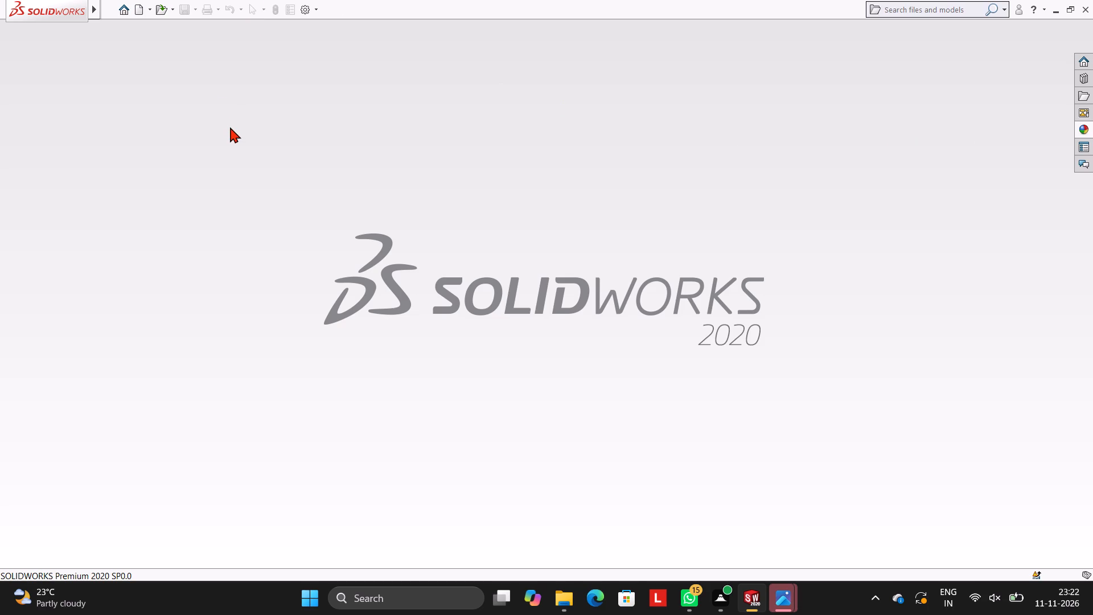
{"action": "left_click", "coordinate": [139, 11]}
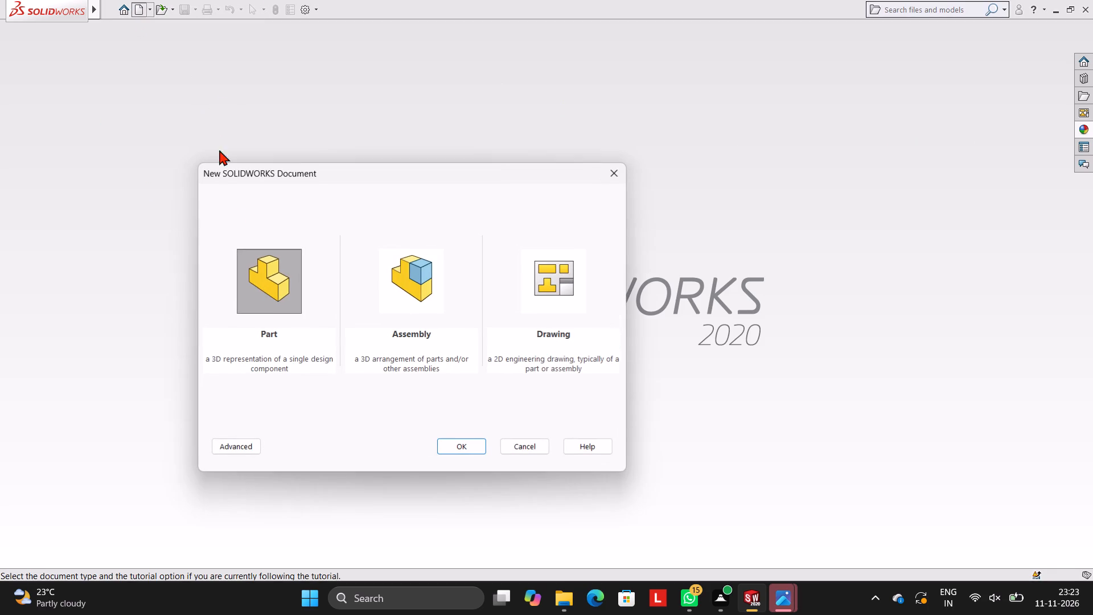
{"action": "left_click", "coordinate": [452, 444]}
Sketch a circle of radius 24 mm centred on the origin on the Front Plane.
{"action": "left_click", "coordinate": [44, 208]}
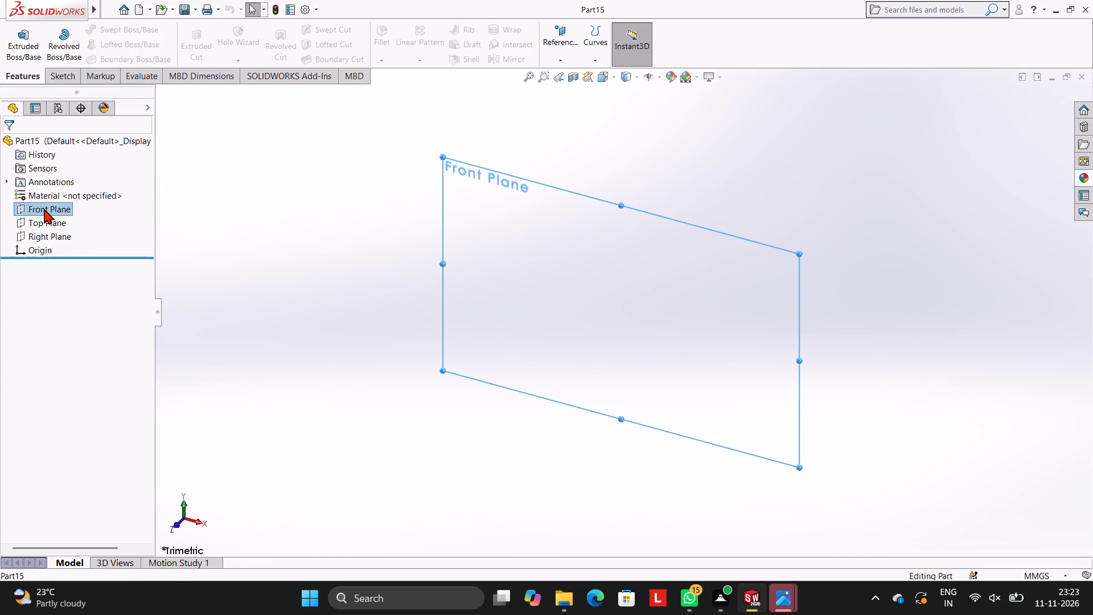
{"action": "left_click", "coordinate": [57, 192]}
{"action": "left_click", "coordinate": [505, 254]}
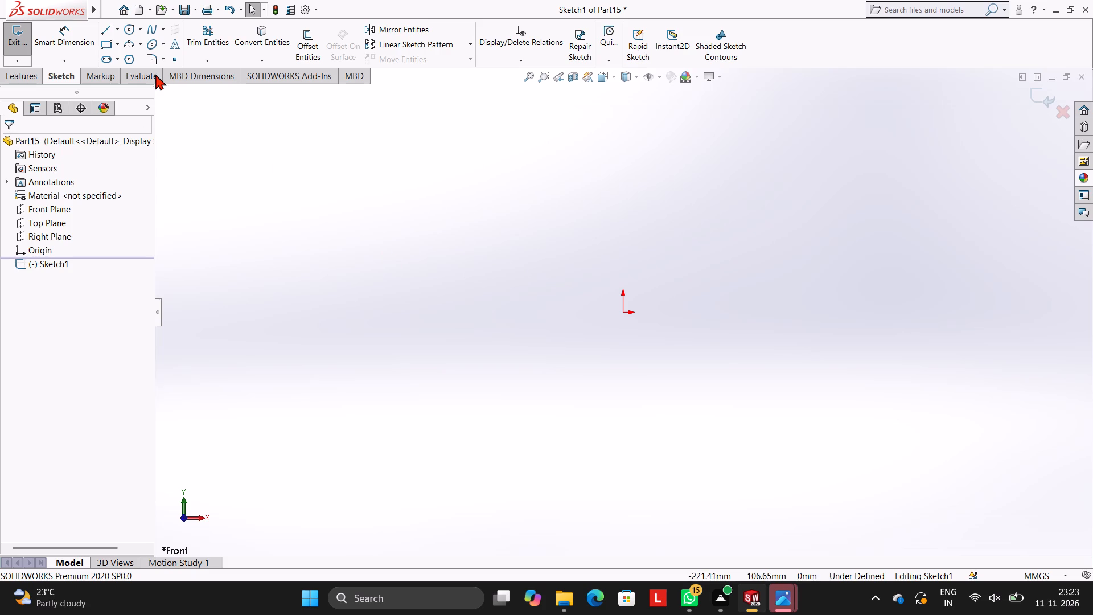
{"action": "left_click", "coordinate": [124, 31]}
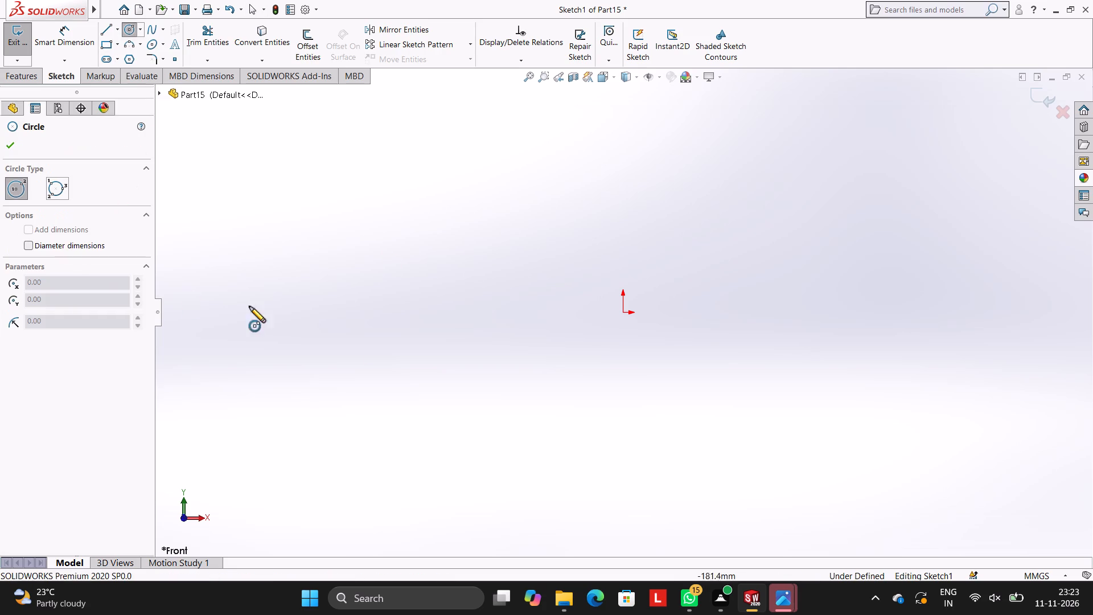
{"action": "left_click", "coordinate": [623, 312]}
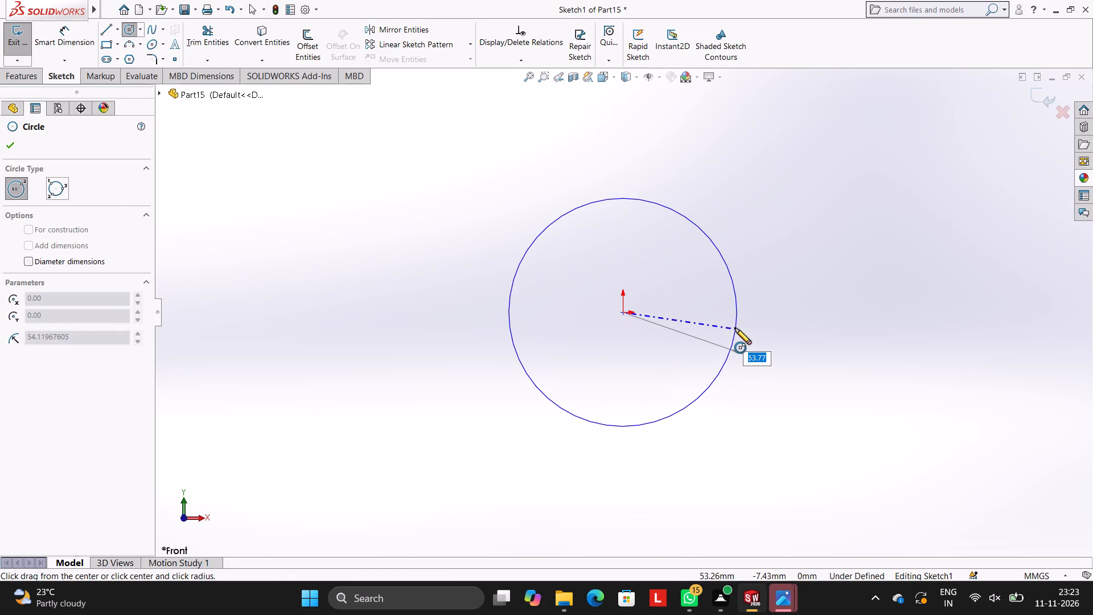
{"action": "key", "text": "2"}
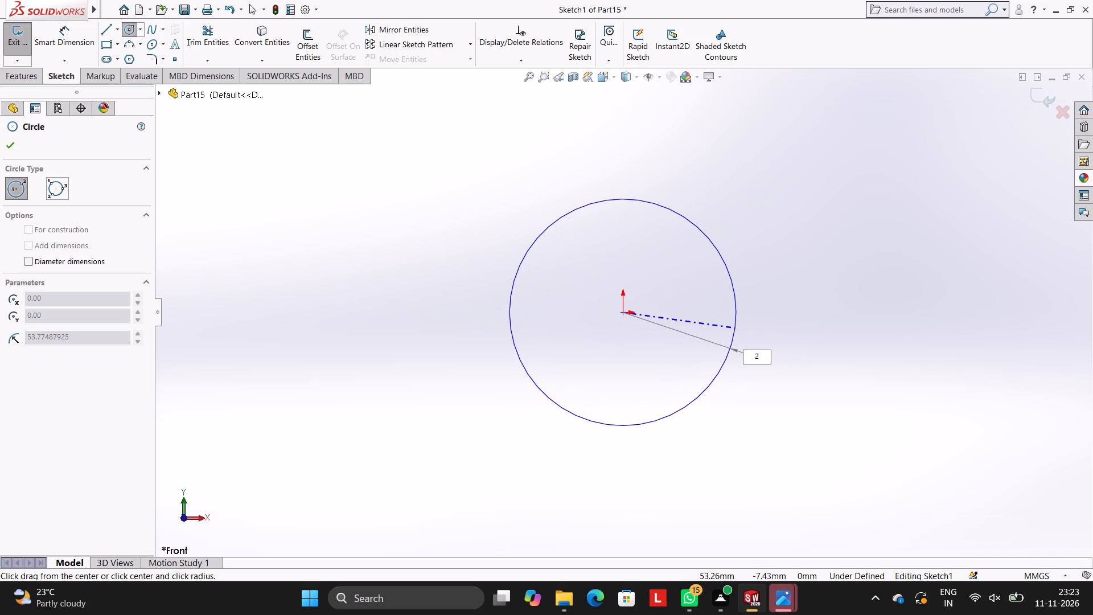
{"action": "key", "text": "4"}
{"action": "key", "text": "Return"}
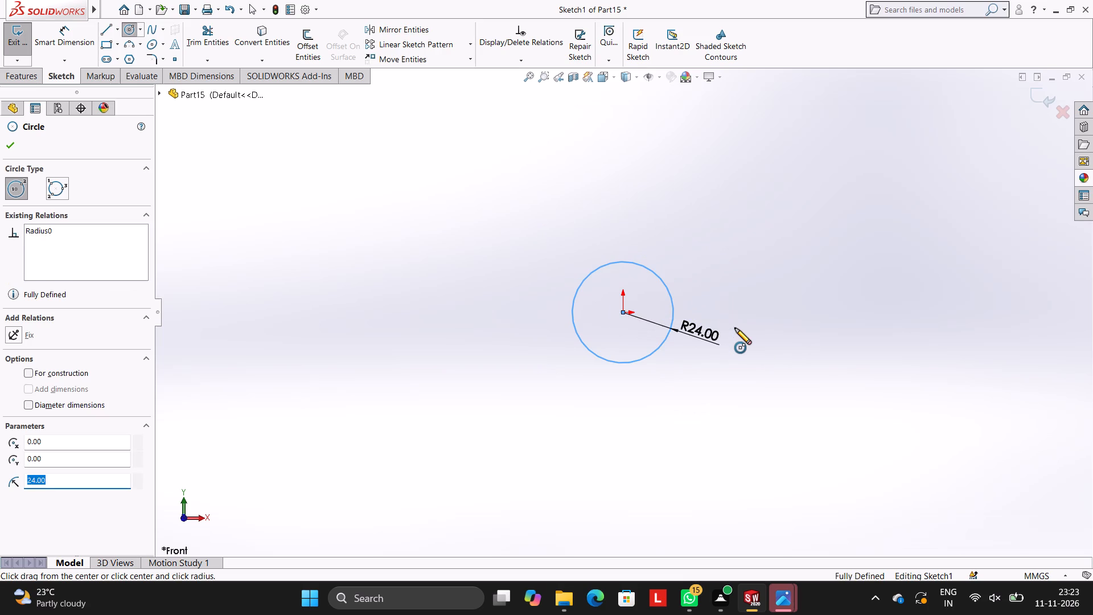
{"action": "key", "text": "Escape"}
{"action": "key", "text": "Escape"}
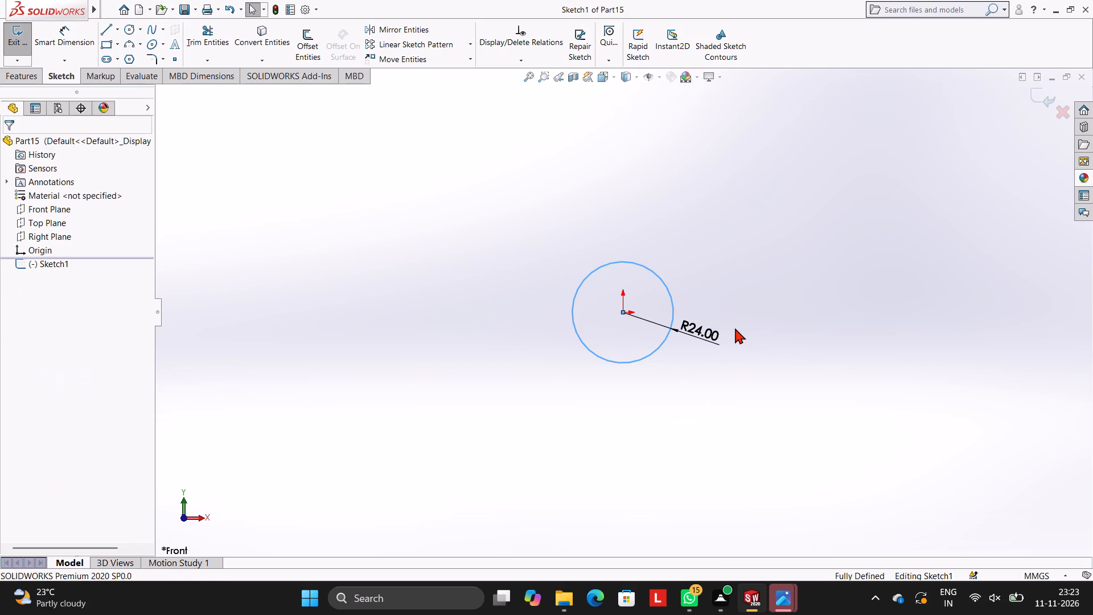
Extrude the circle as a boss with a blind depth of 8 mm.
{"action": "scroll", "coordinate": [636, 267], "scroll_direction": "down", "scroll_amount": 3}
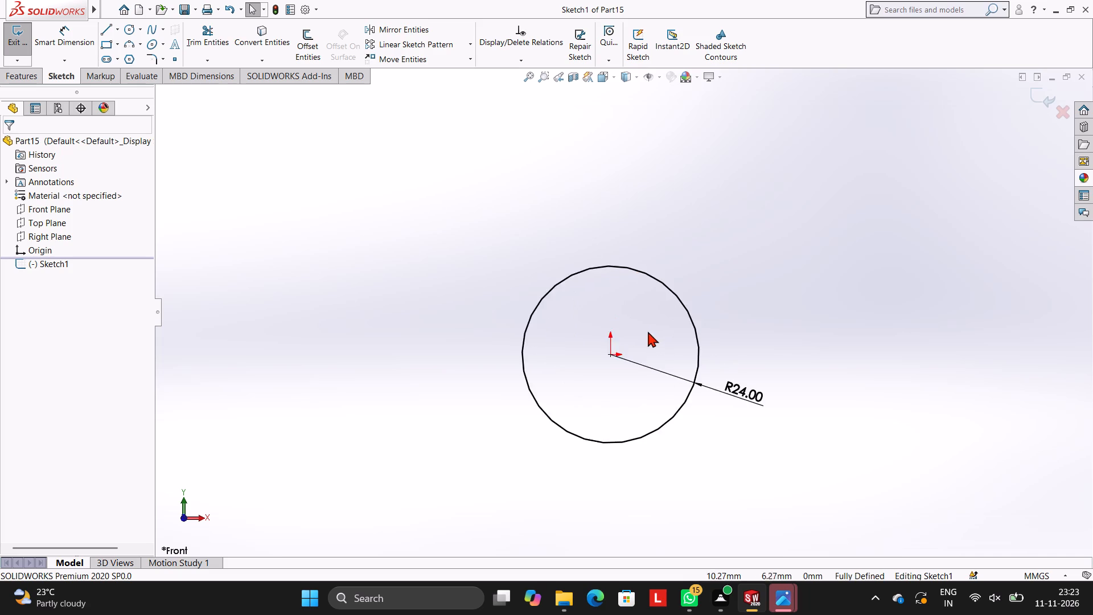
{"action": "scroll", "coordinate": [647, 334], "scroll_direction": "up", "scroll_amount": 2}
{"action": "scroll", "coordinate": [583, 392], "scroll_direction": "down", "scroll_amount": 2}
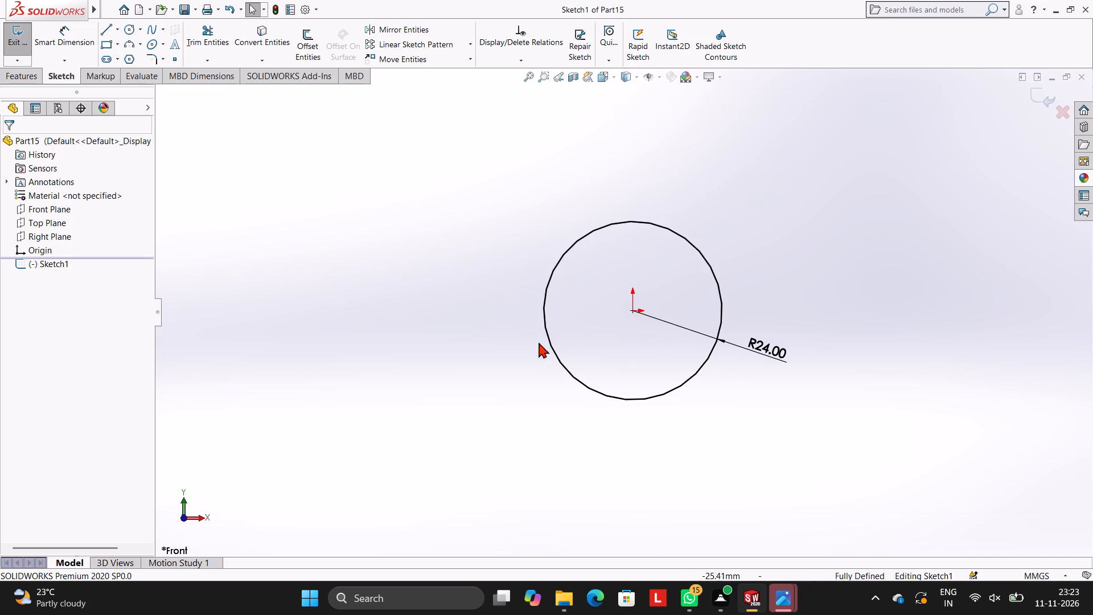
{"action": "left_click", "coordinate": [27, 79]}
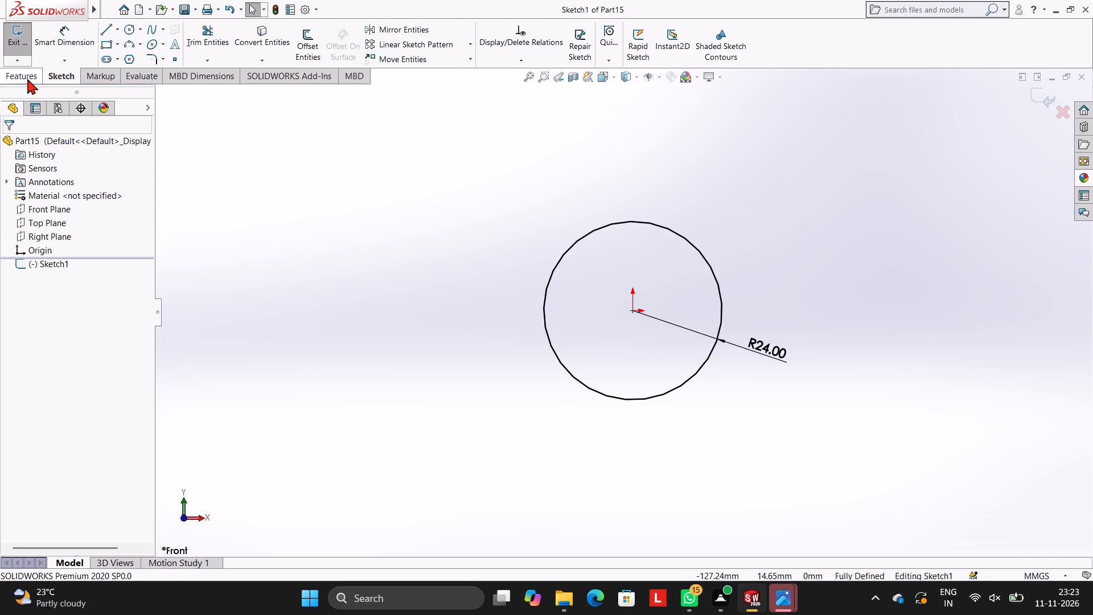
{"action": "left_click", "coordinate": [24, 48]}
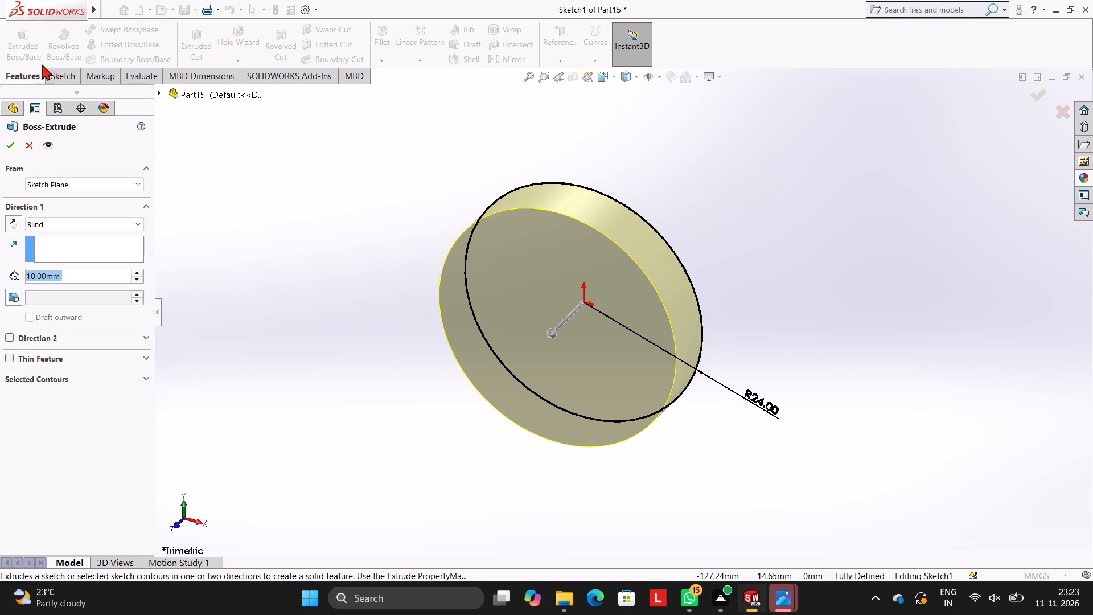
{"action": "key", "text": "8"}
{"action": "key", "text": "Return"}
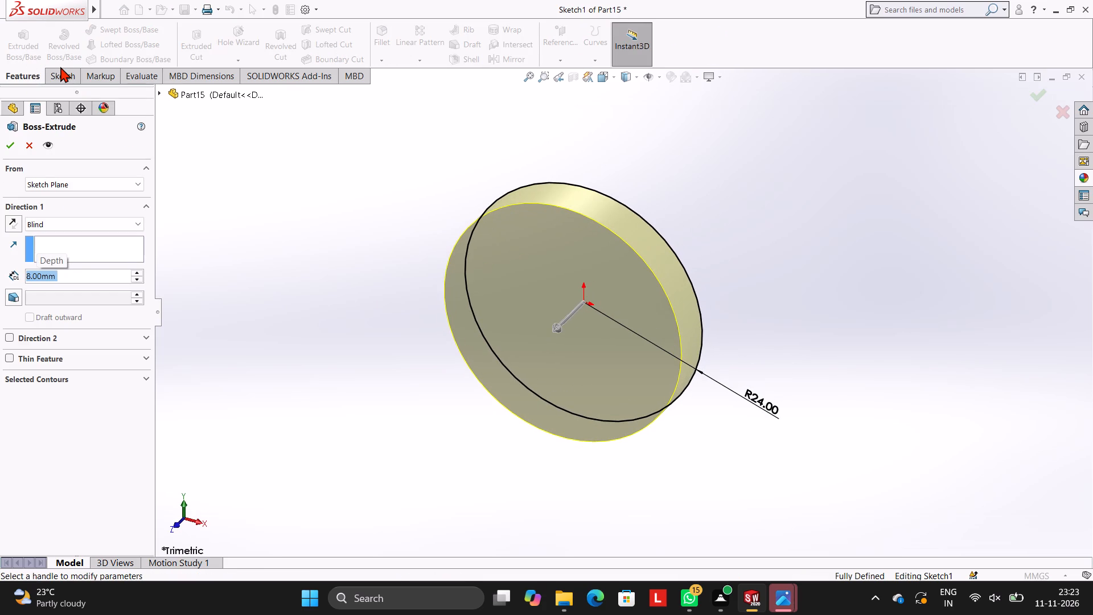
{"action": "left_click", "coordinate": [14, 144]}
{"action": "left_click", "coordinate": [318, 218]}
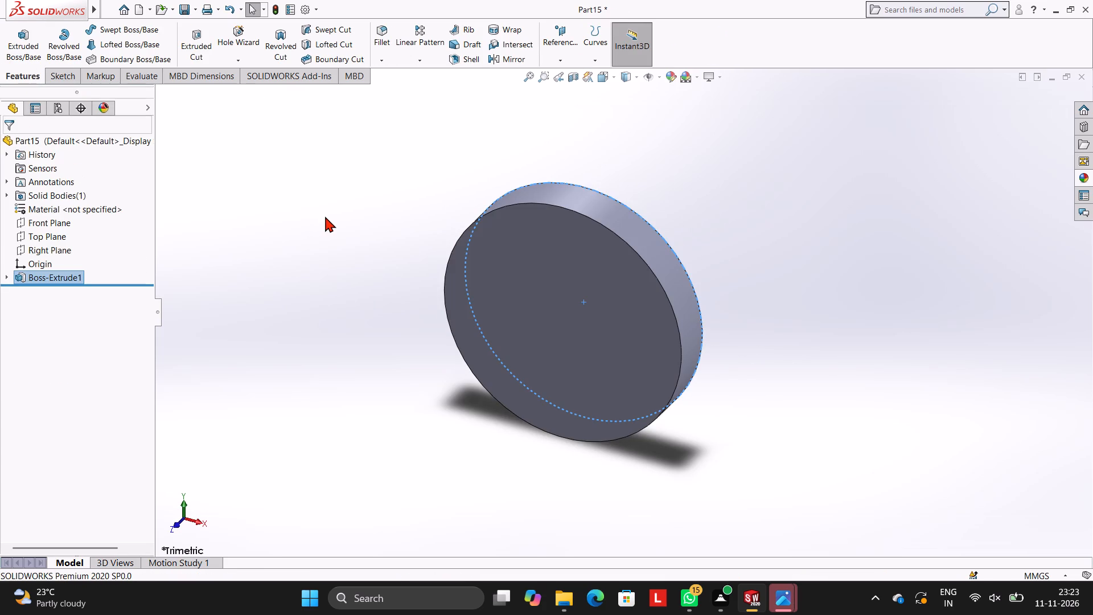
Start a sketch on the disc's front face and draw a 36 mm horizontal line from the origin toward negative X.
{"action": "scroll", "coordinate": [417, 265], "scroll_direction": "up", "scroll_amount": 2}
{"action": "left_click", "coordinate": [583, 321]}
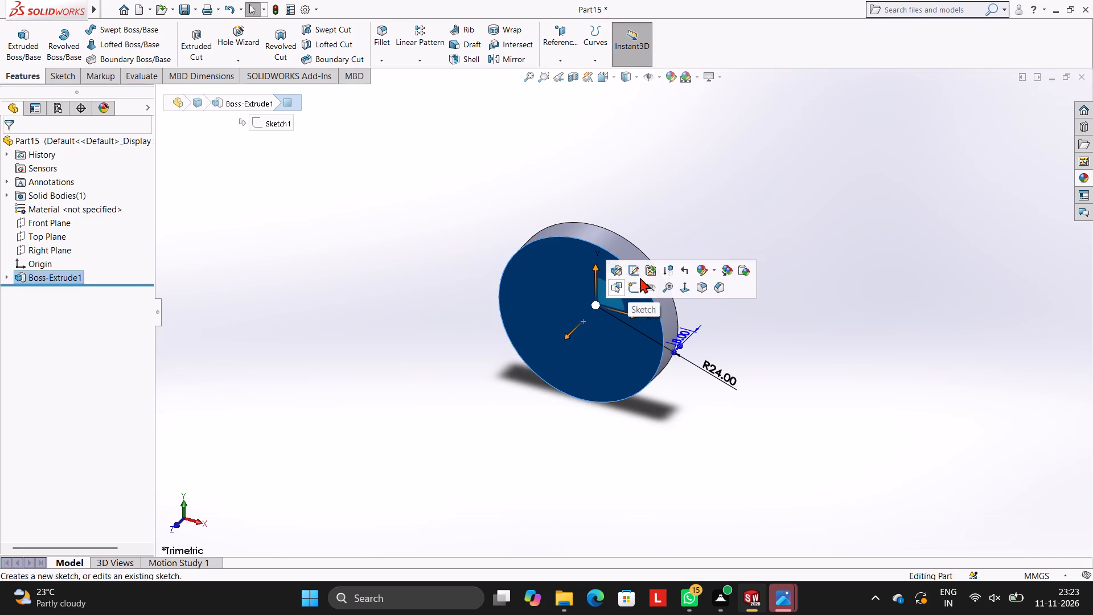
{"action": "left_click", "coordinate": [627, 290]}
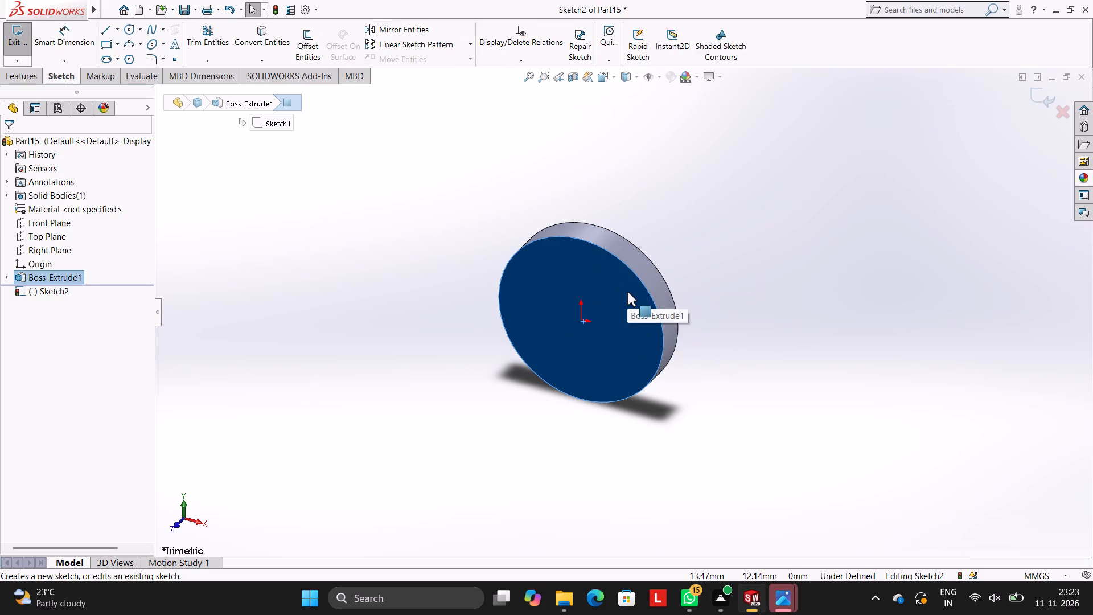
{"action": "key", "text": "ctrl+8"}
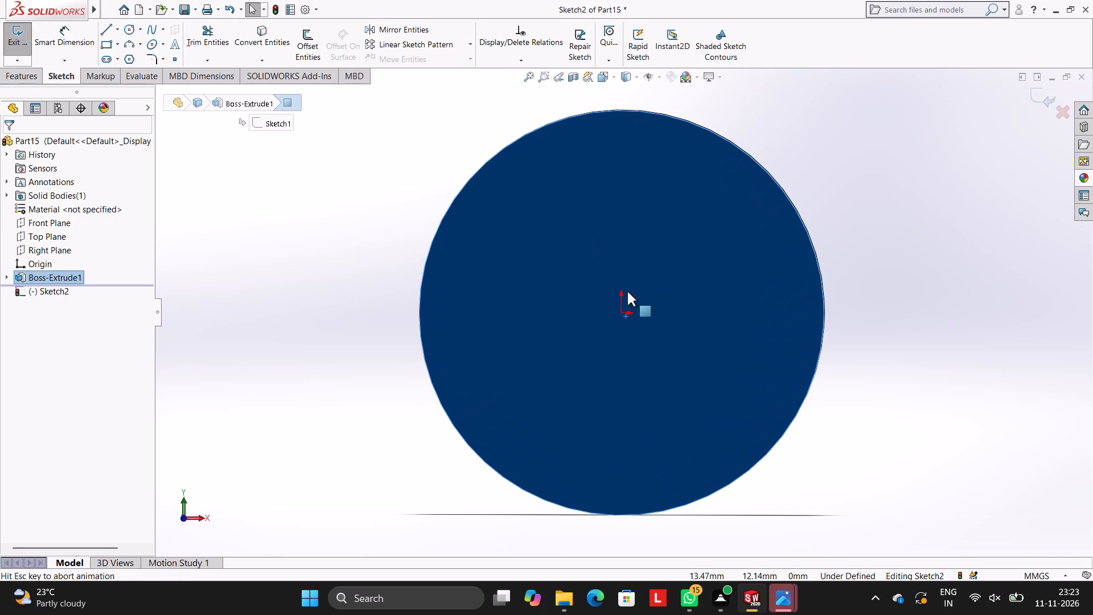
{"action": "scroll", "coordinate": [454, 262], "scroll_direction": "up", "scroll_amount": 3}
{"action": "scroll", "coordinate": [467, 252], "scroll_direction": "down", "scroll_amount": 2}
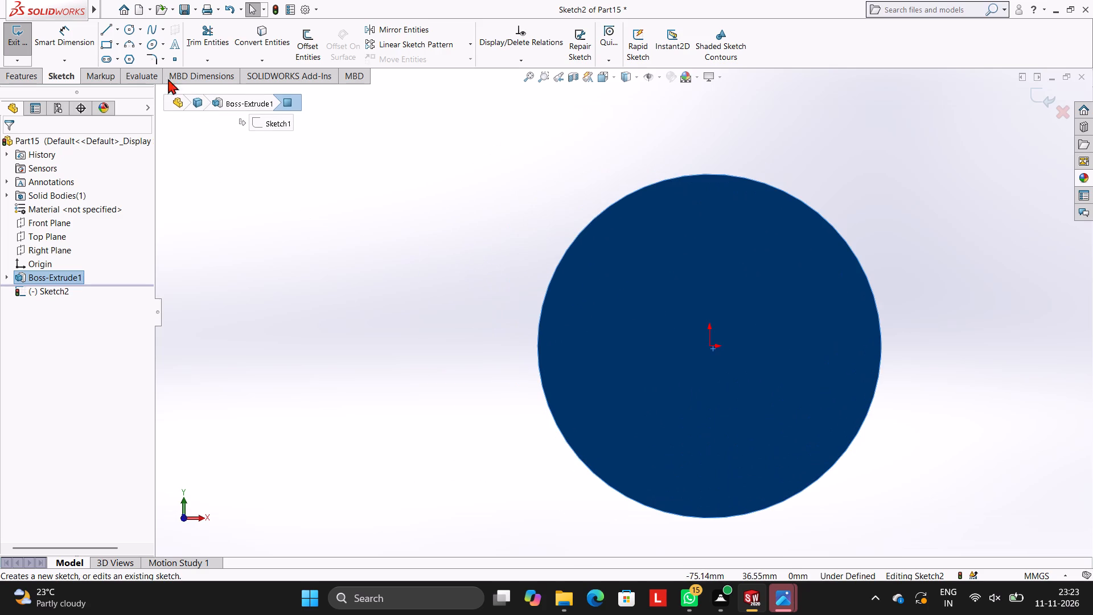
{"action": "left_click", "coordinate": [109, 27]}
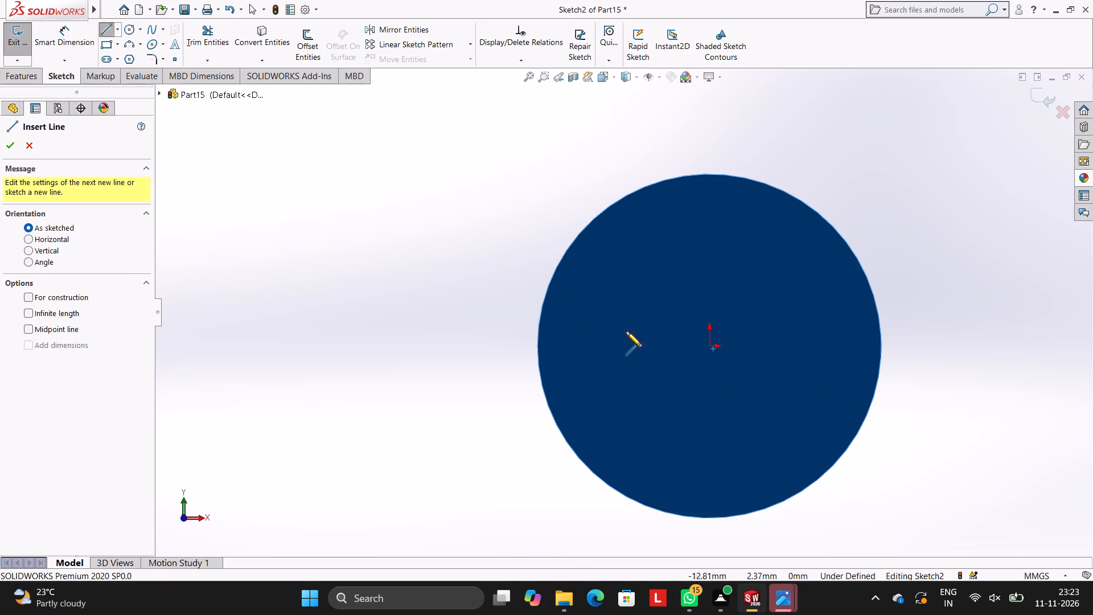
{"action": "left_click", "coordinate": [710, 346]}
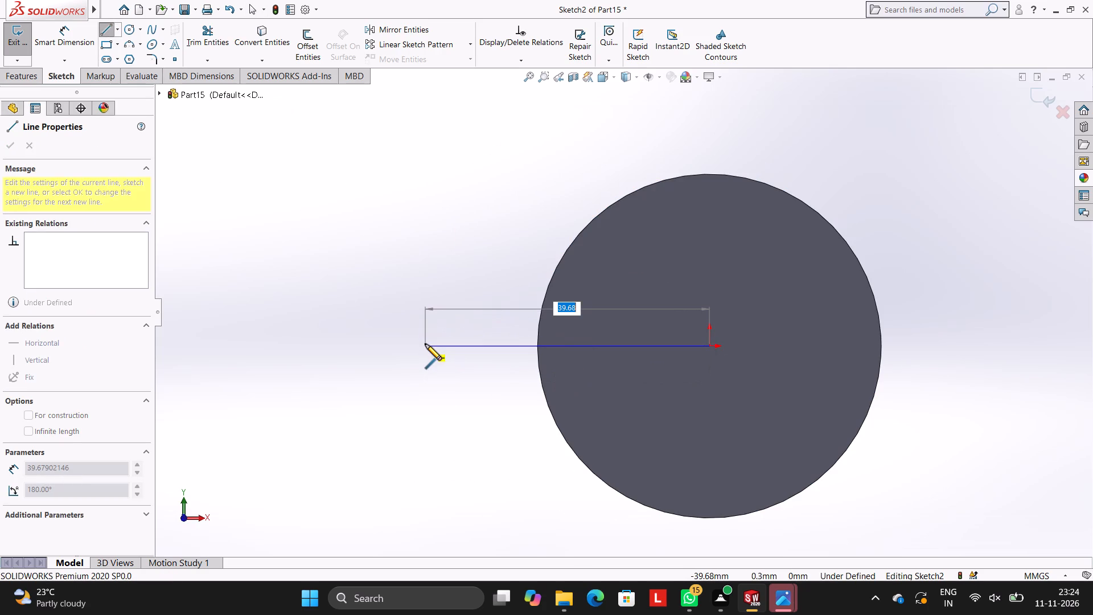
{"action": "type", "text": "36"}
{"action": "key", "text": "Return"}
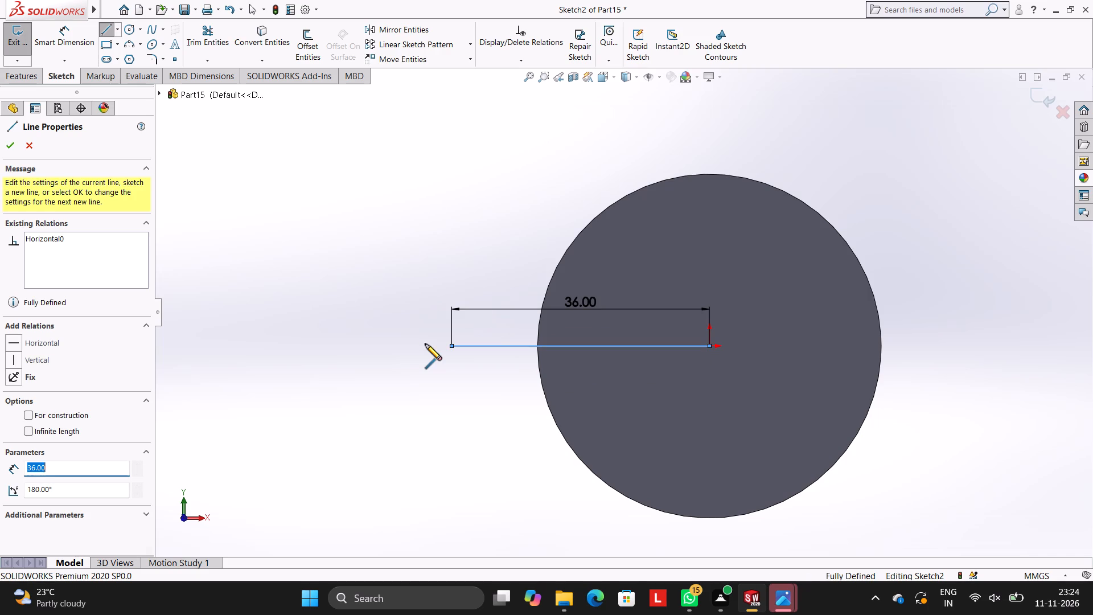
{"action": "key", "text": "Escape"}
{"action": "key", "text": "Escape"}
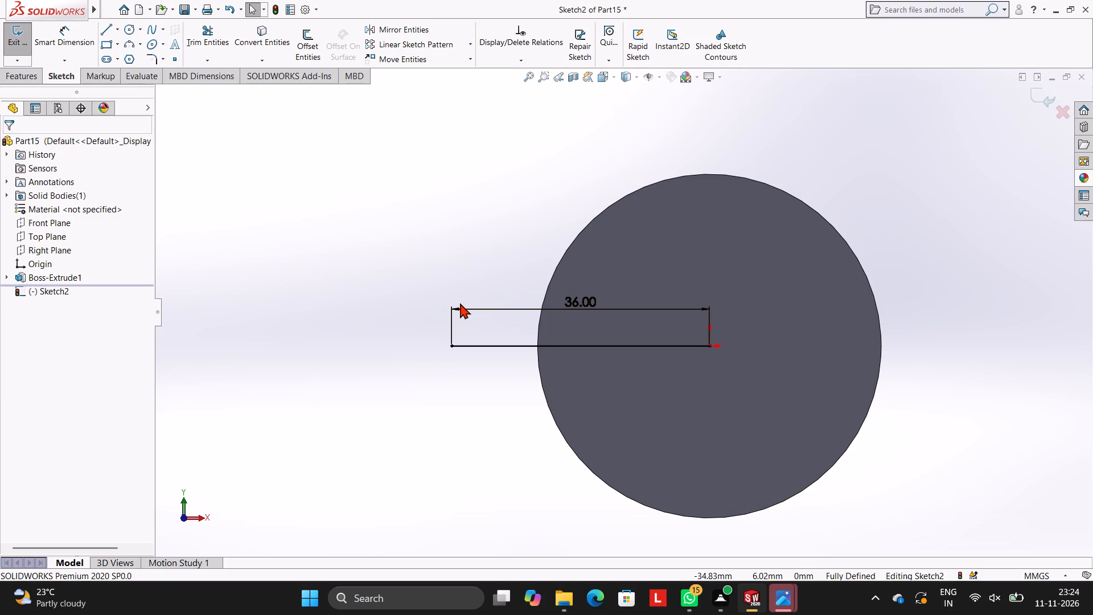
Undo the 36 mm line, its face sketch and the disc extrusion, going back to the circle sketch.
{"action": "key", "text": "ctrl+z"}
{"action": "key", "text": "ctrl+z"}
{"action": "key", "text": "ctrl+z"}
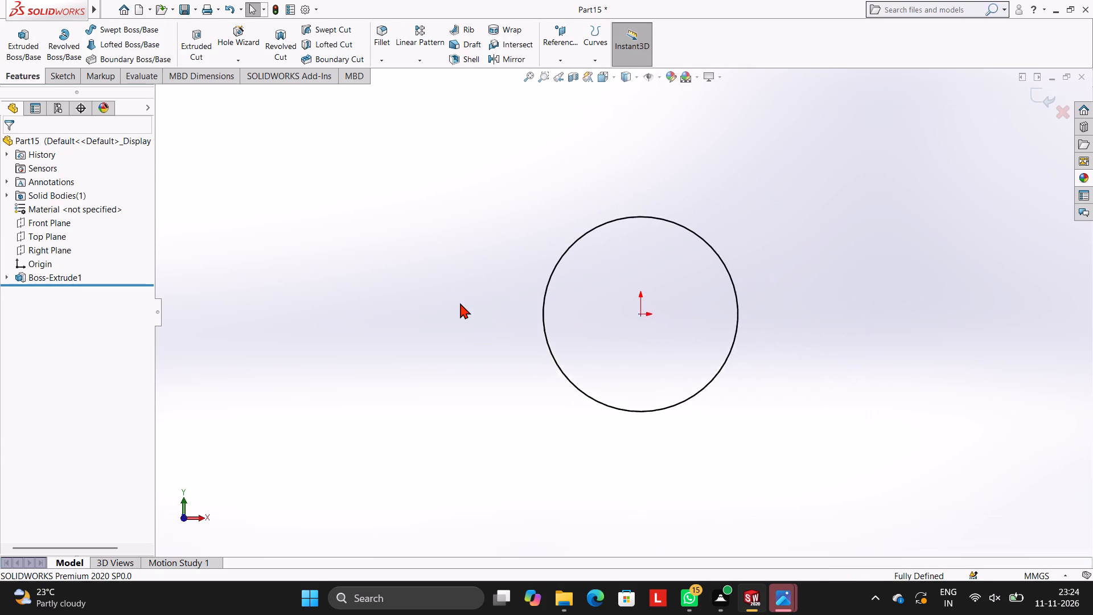
Draw a 36 mm horizontal line in the circle sketch from the origin toward negative X.
{"action": "left_click", "coordinate": [108, 28]}
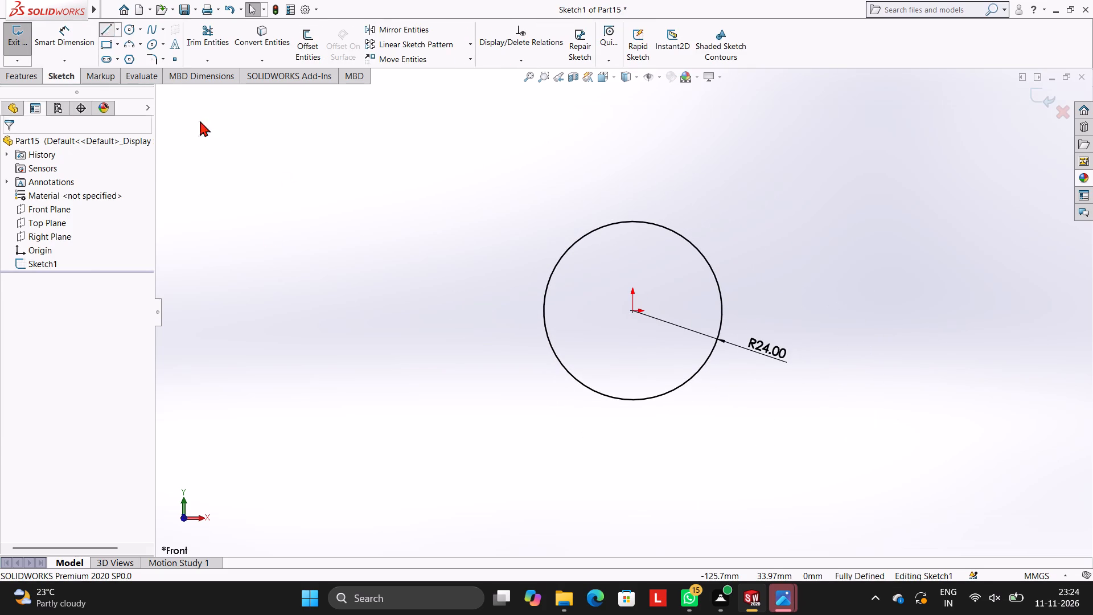
{"action": "scroll", "coordinate": [490, 322], "scroll_direction": "down", "scroll_amount": 2}
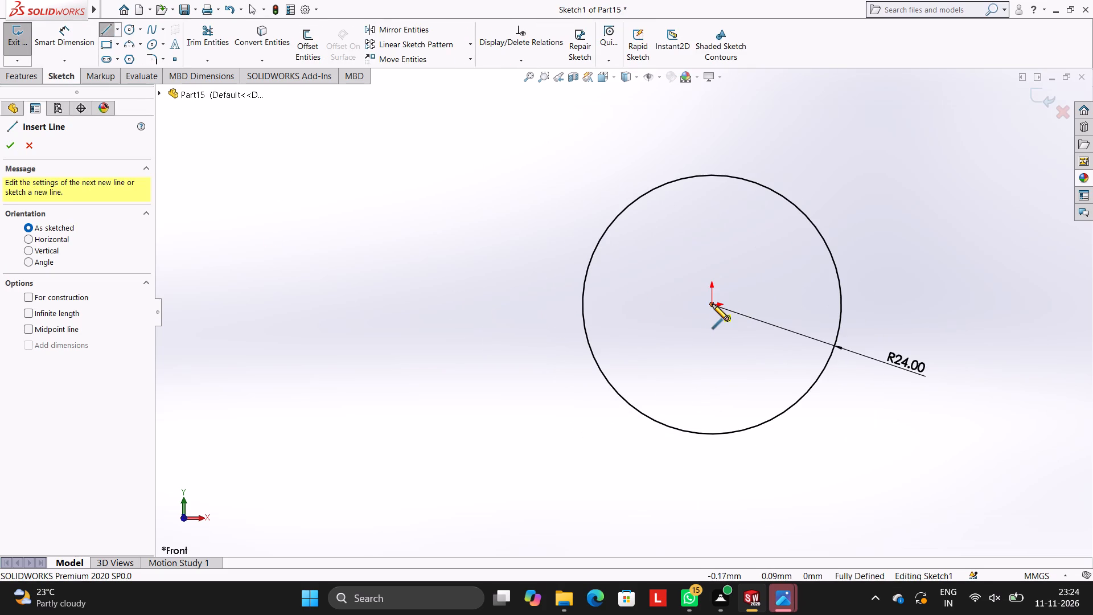
{"action": "left_click", "coordinate": [712, 304]}
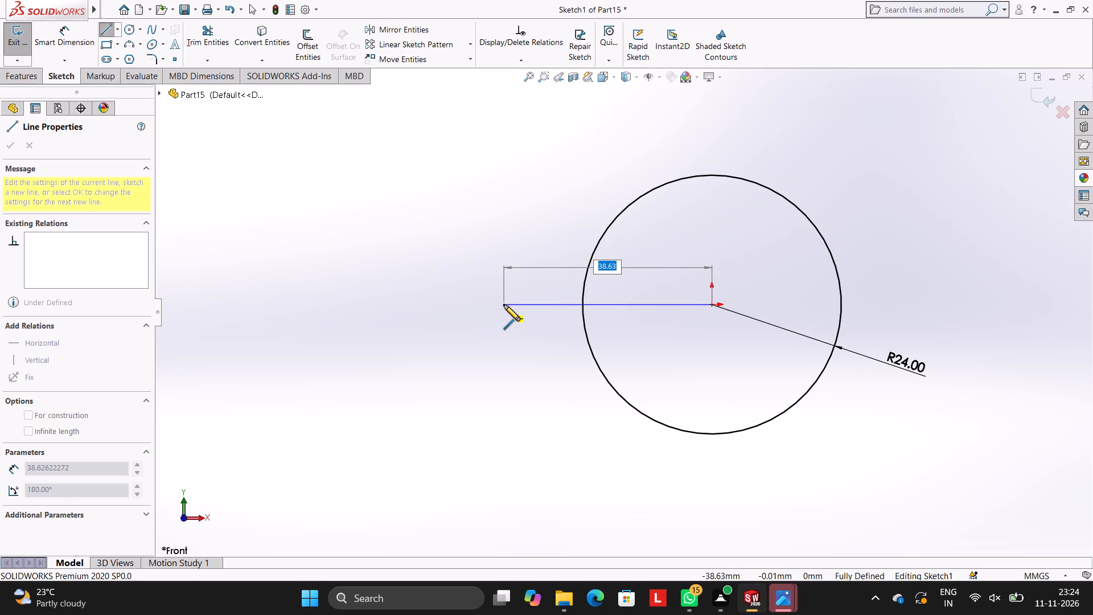
{"action": "type", "text": "36"}
{"action": "key", "text": "Return"}
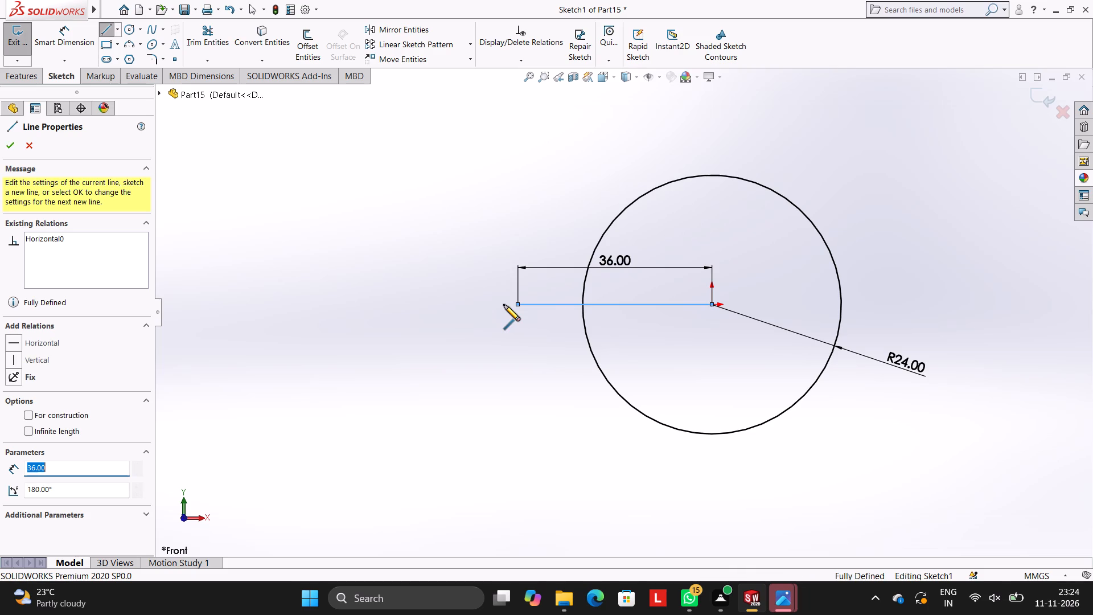
{"action": "key", "text": "Escape"}
{"action": "key", "text": "Escape"}
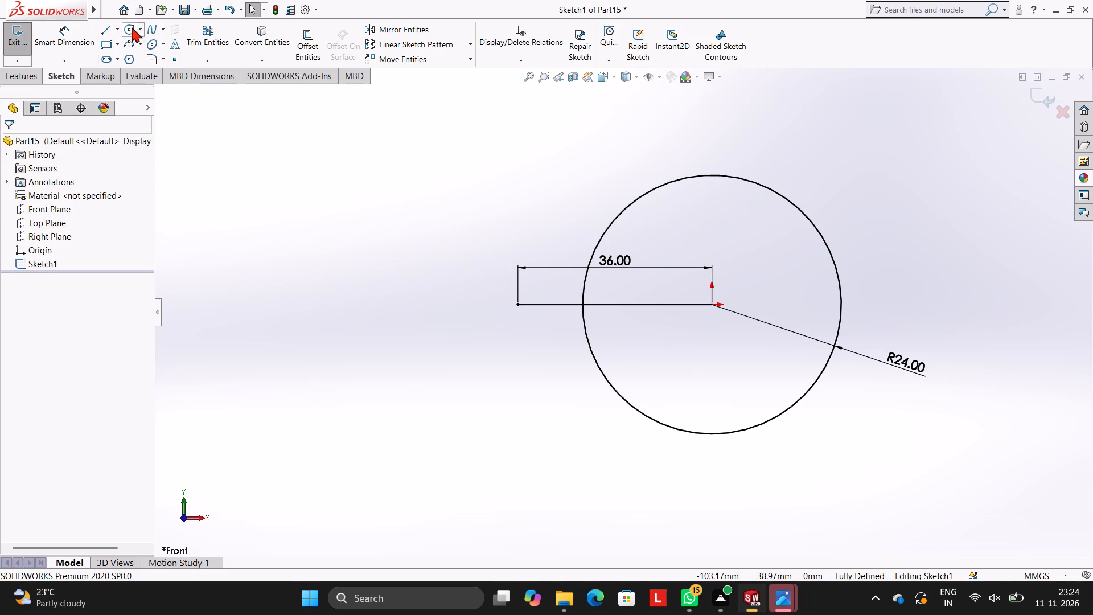
Sketch a circle of radius 12 mm centred on the outer end of the 36 mm line.
{"action": "left_click", "coordinate": [131, 27]}
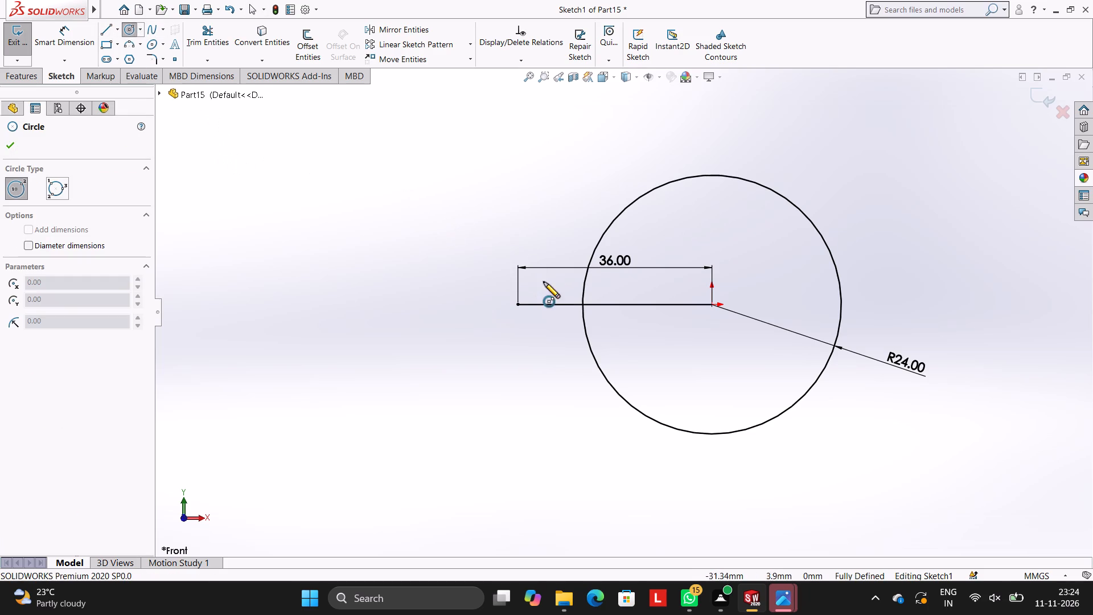
{"action": "left_click", "coordinate": [516, 303]}
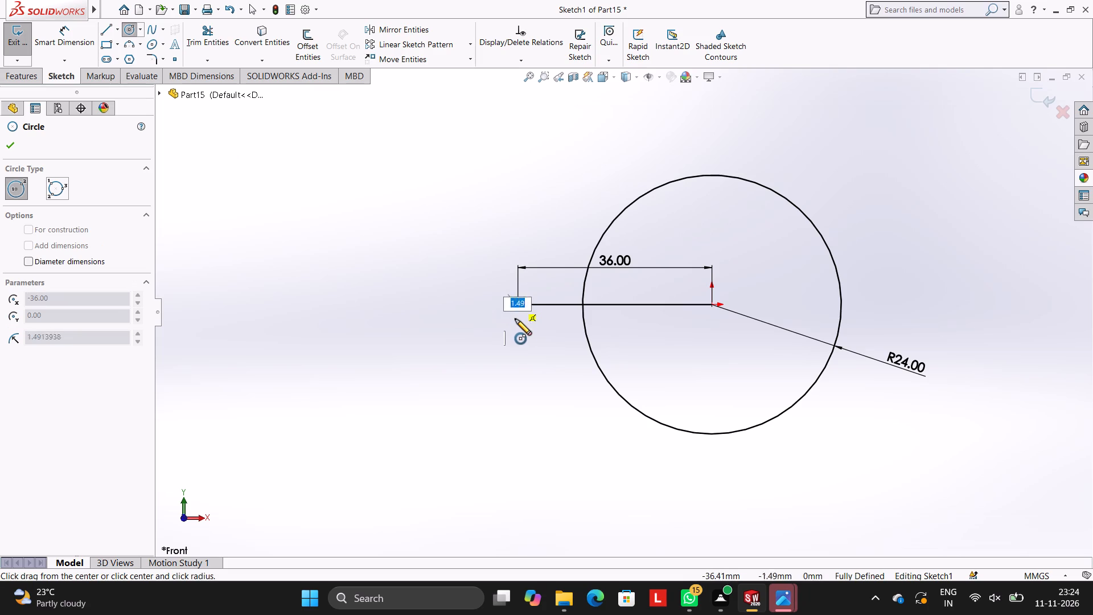
{"action": "type", "text": "12"}
{"action": "key", "text": "Return"}
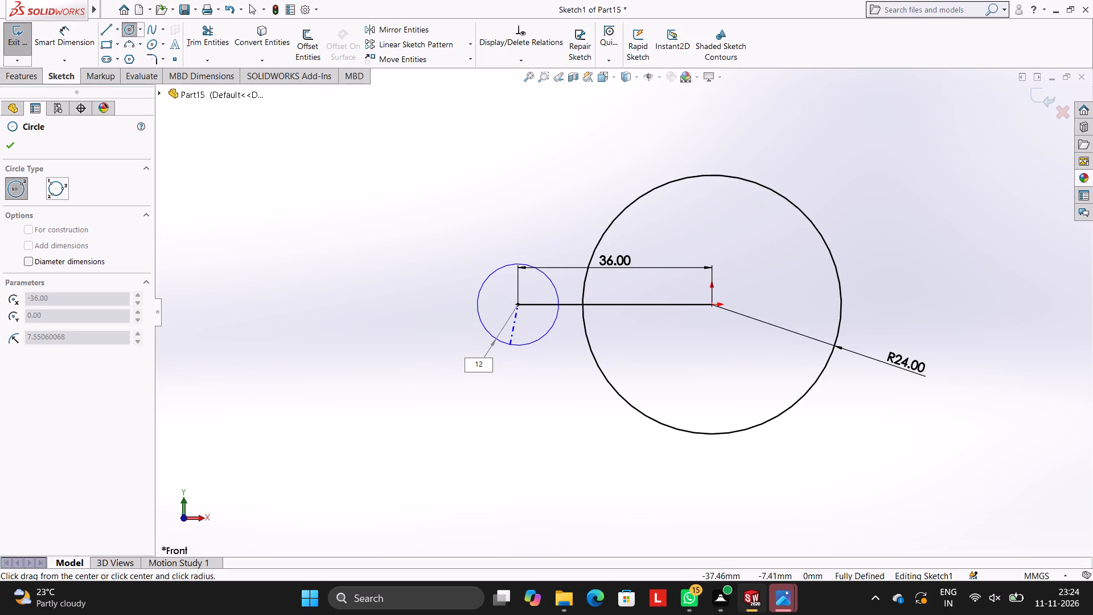
{"action": "key", "text": "Escape"}
{"action": "key", "text": "Escape"}
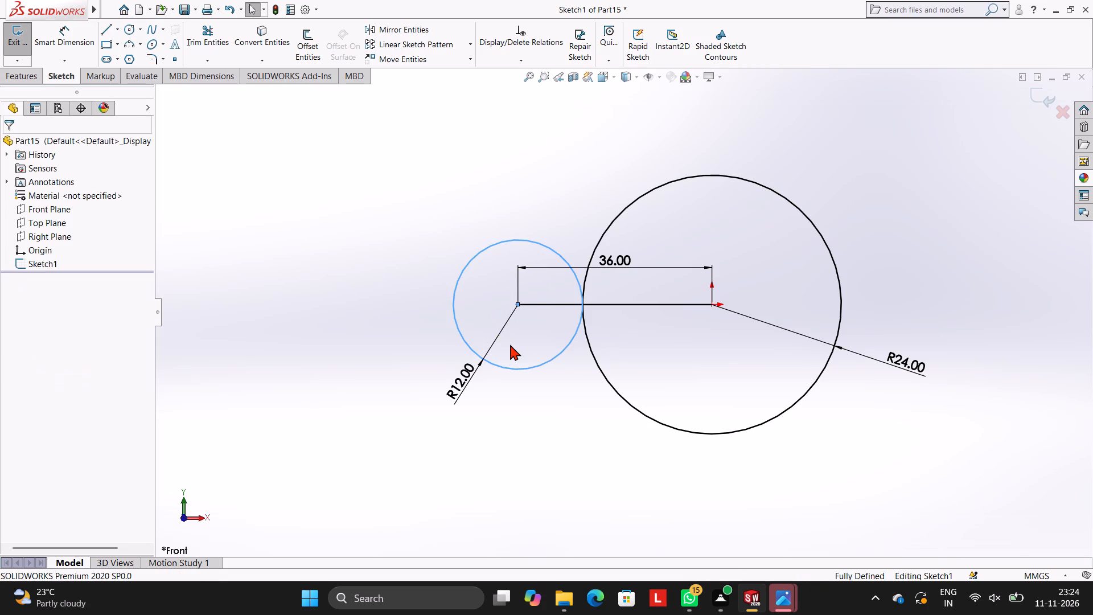
Draw a line joining the upper side of the 12 mm radius circle to the upper side of the 24 mm radius circle.
{"action": "left_click", "coordinate": [108, 25]}
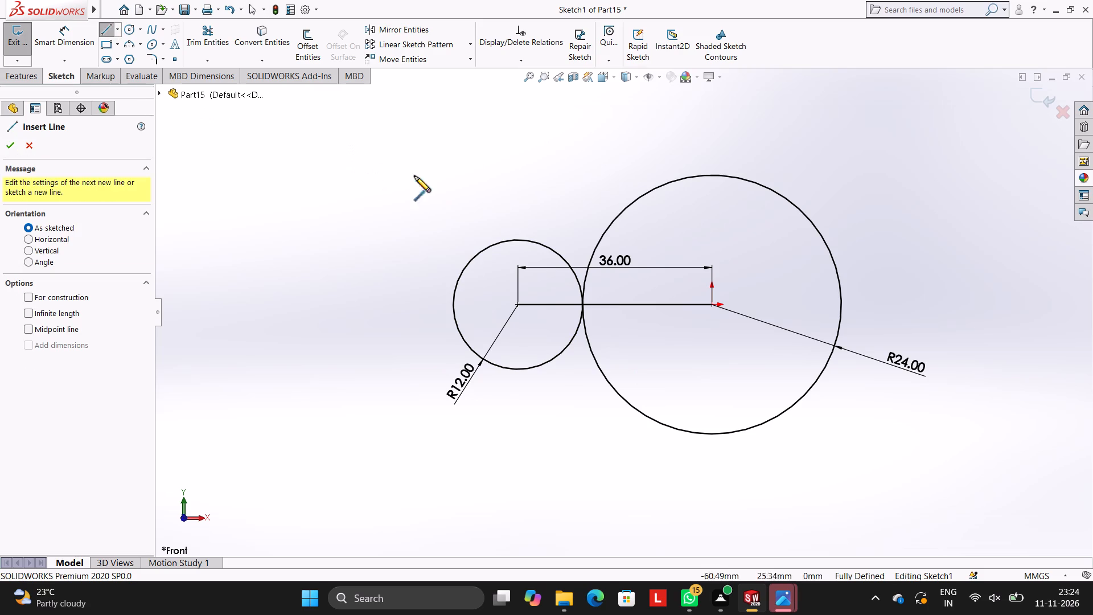
{"action": "left_click", "coordinate": [500, 240]}
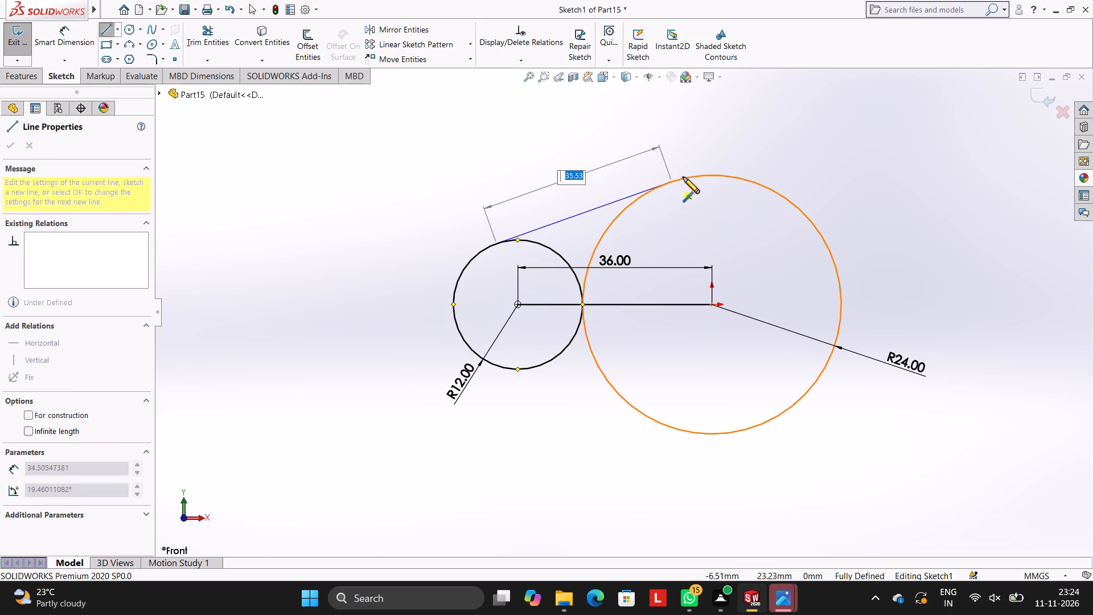
{"action": "left_click", "coordinate": [668, 181]}
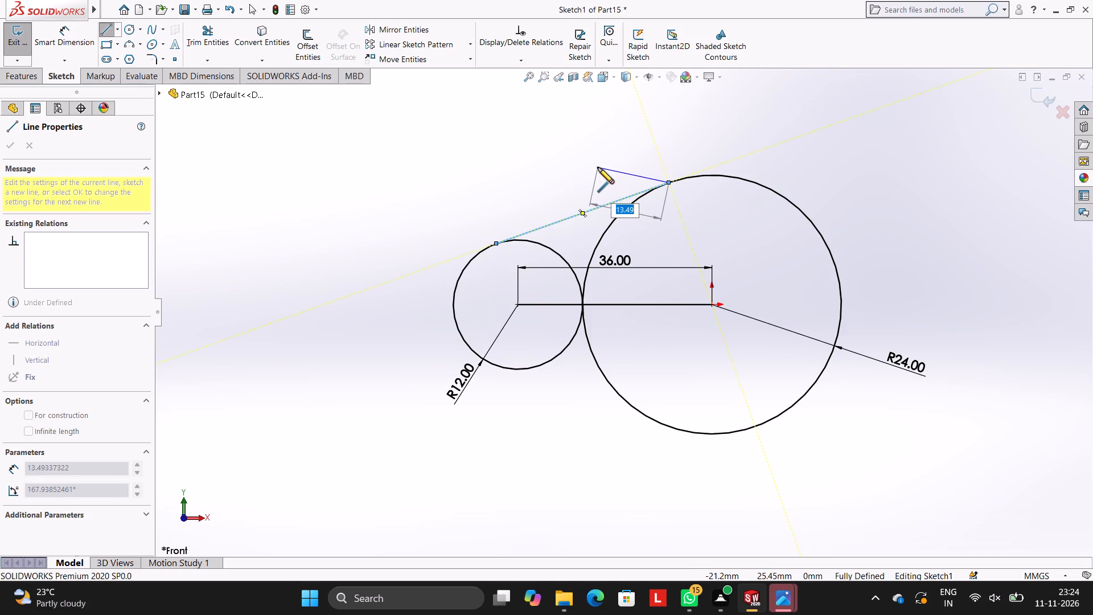
{"action": "key", "text": "Escape"}
{"action": "key", "text": "Escape"}
{"action": "key", "text": "Escape"}
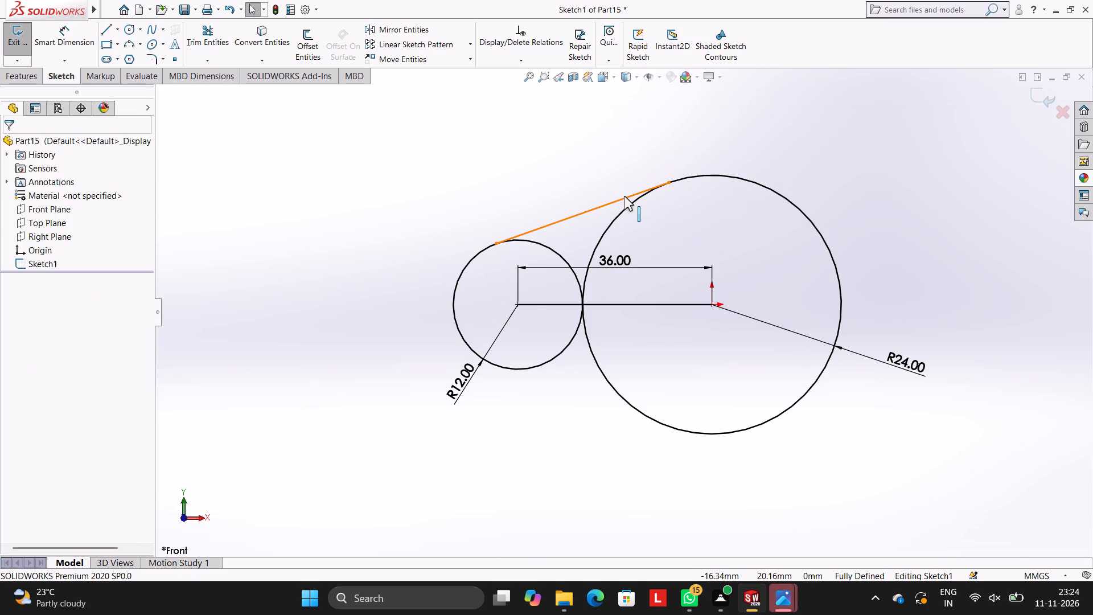
Apply tangent relations between the upper connecting line and both the large and the small circle.
{"action": "left_click", "coordinate": [624, 196]}
{"action": "left_click", "coordinate": [691, 179], "text": "ctrl"}
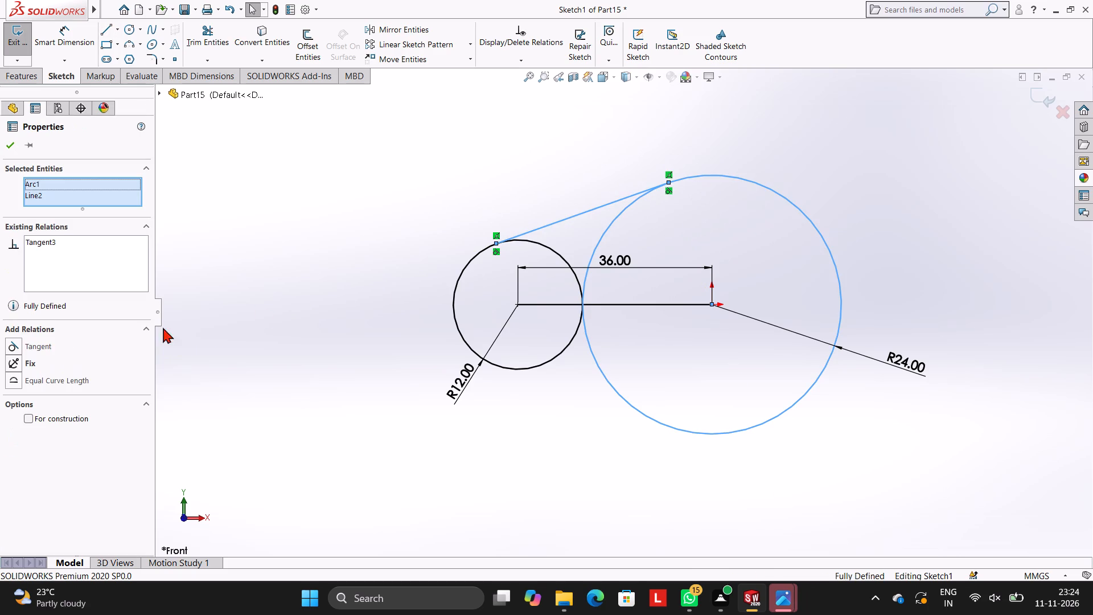
{"action": "left_click", "coordinate": [44, 342], "text": "ctrl"}
{"action": "key", "text": "Escape"}
{"action": "key", "text": "Escape"}
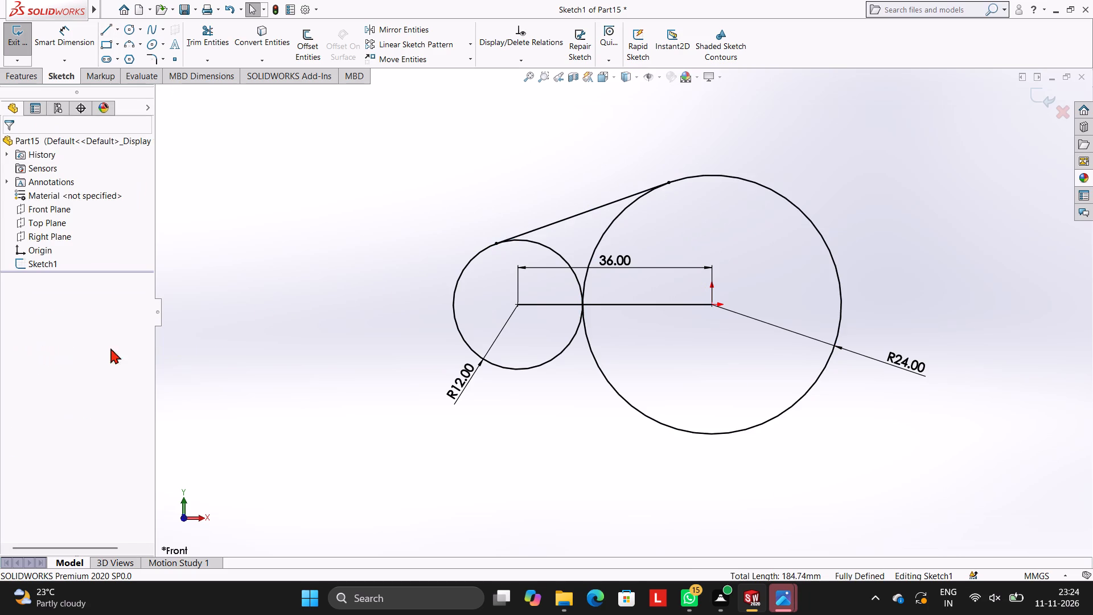
{"action": "key", "text": "Escape"}
{"action": "left_click", "coordinate": [547, 224]}
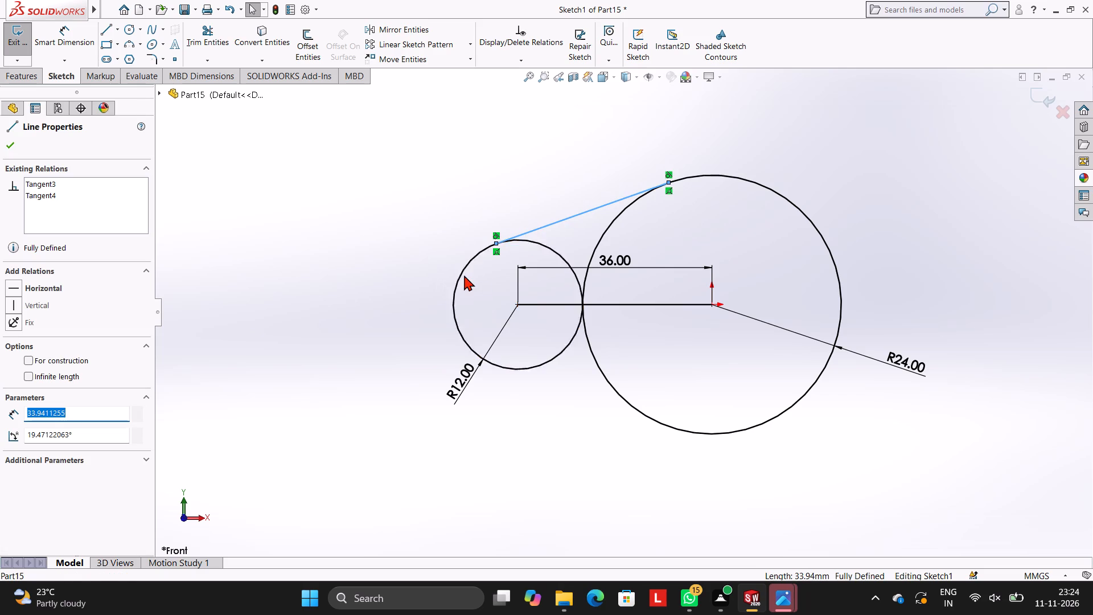
{"action": "left_click", "coordinate": [463, 275], "text": "ctrl"}
{"action": "left_click", "coordinate": [46, 345], "text": "ctrl"}
{"action": "key", "text": "Escape"}
{"action": "key", "text": "grave"}
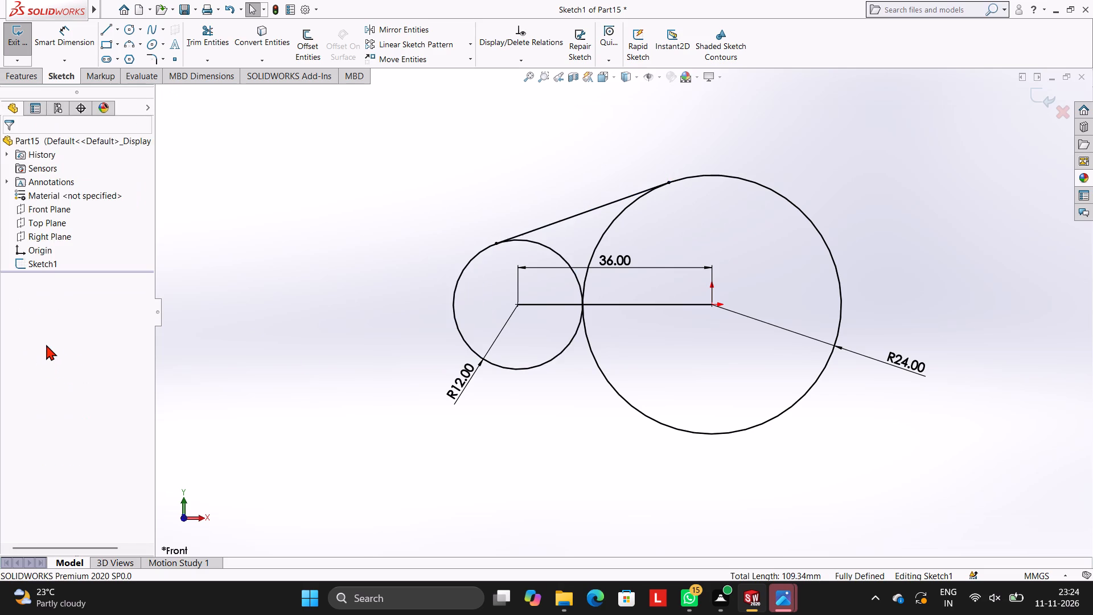
{"action": "key", "text": "Escape"}
{"action": "key", "text": "Escape"}
Draw a line joining the underside of the small circle to the underside of the large circle.
{"action": "left_click", "coordinate": [102, 32]}
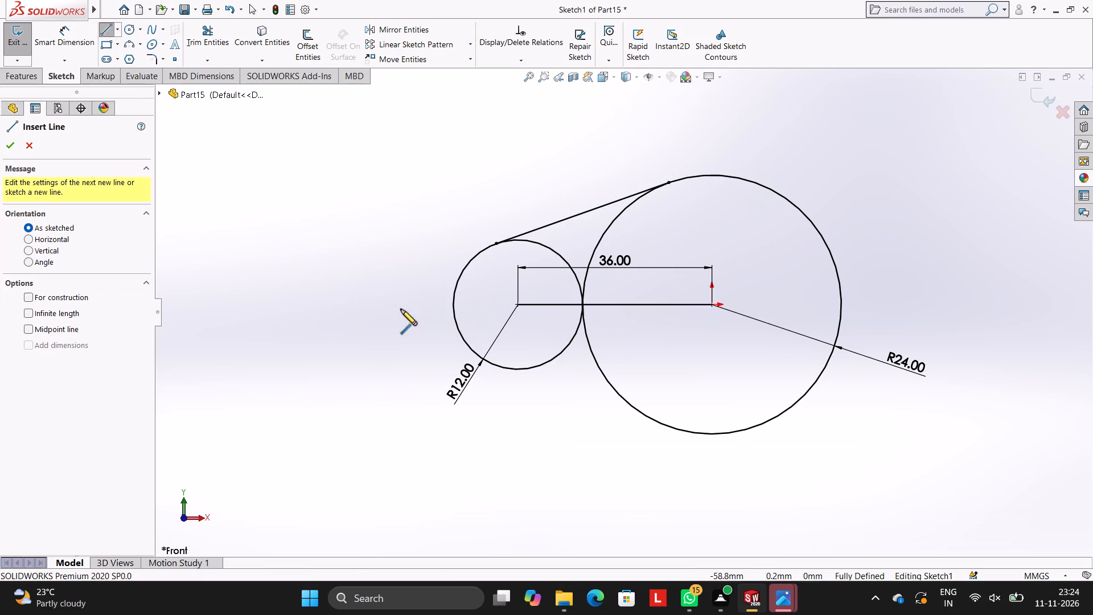
{"action": "left_click", "coordinate": [504, 366]}
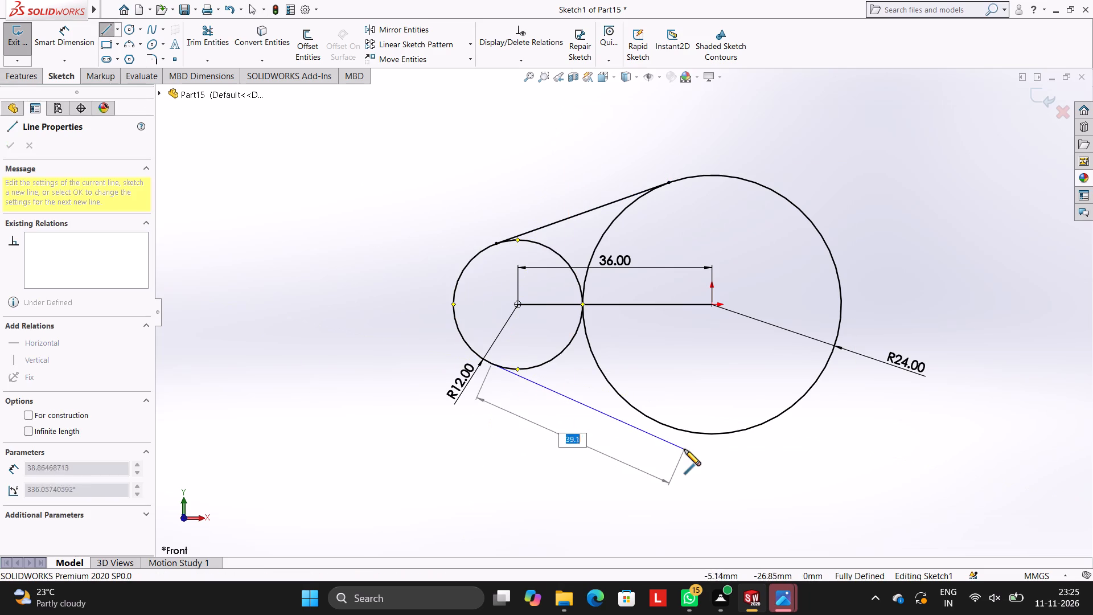
{"action": "left_click", "coordinate": [670, 425]}
{"action": "key", "text": "Escape"}
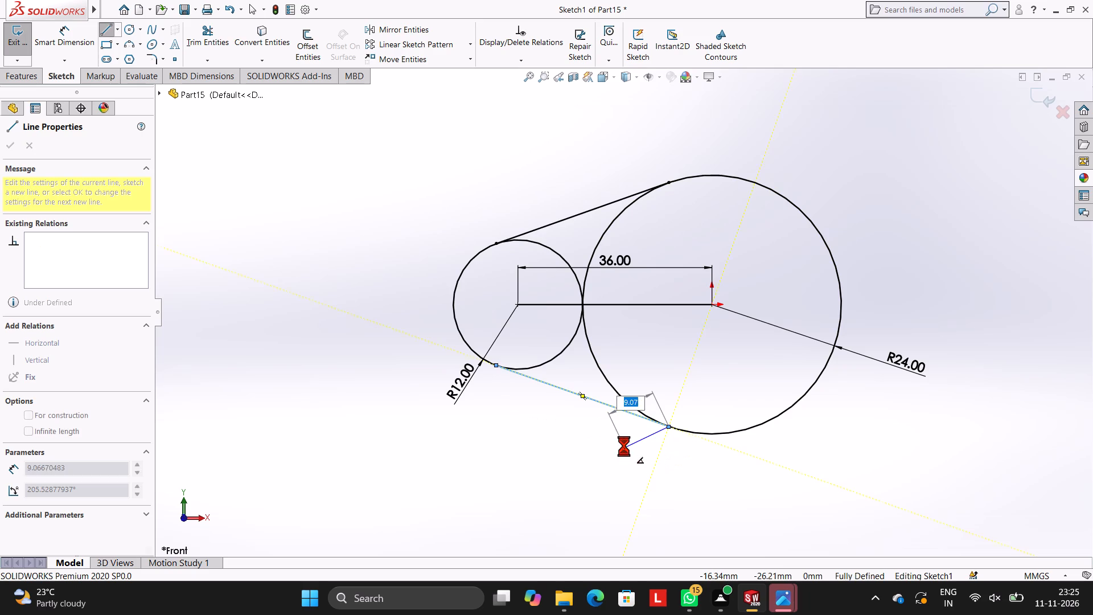
{"action": "key", "text": "Escape"}
Apply tangent relations between the lower connecting line and both the large and the small circle.
{"action": "left_click", "coordinate": [593, 396]}
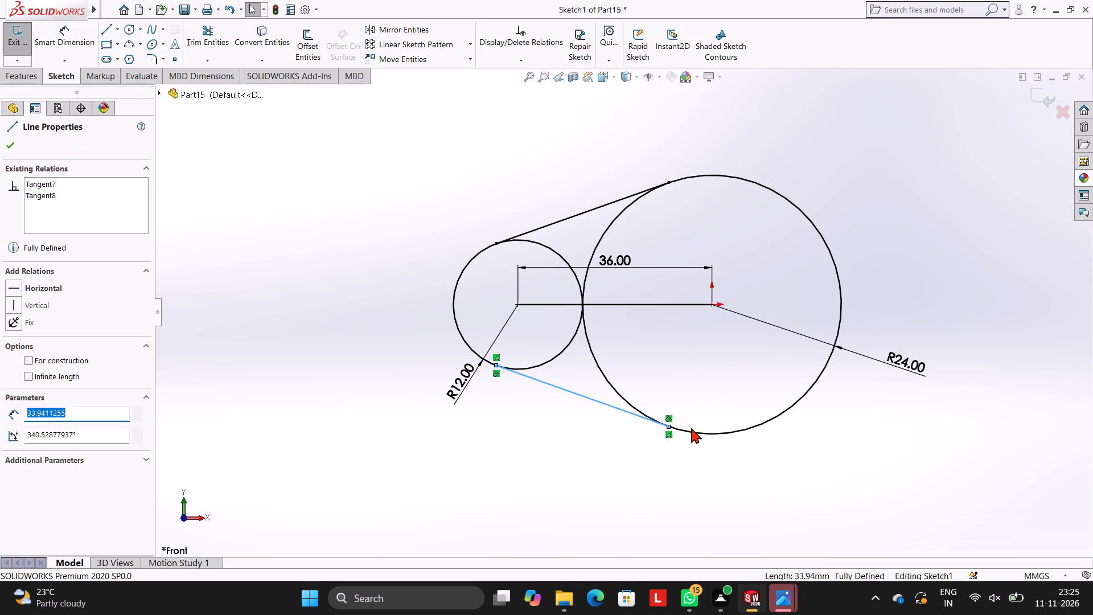
{"action": "left_click", "coordinate": [688, 429], "text": "ctrl"}
{"action": "left_click", "coordinate": [37, 347], "text": "ctrl"}
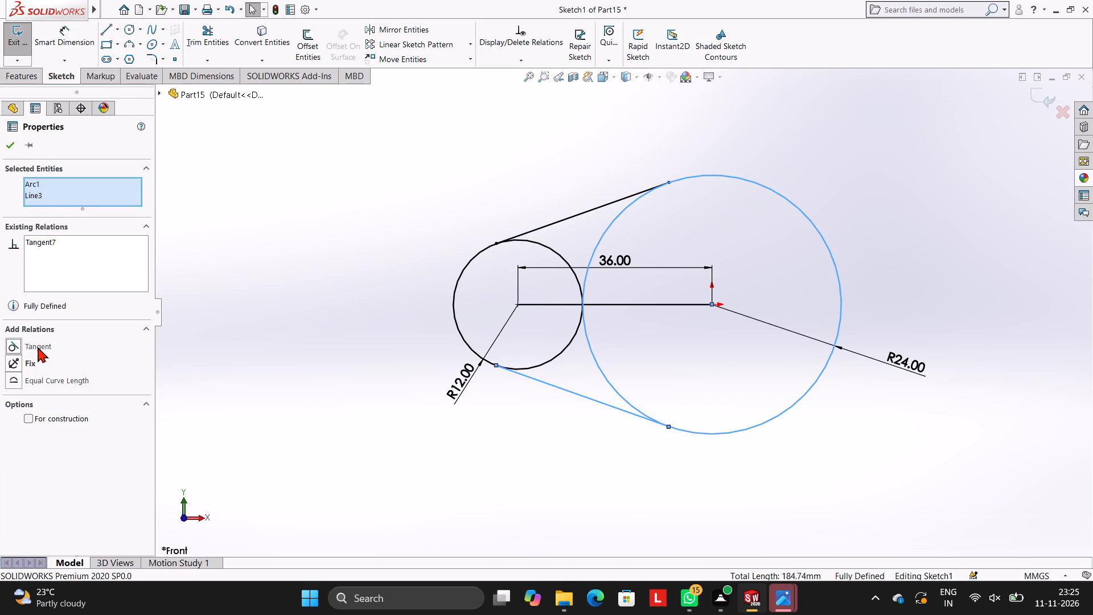
{"action": "key", "text": "Escape"}
{"action": "key", "text": "Escape"}
{"action": "key", "text": "Escape"}
{"action": "left_click", "coordinate": [541, 366]}
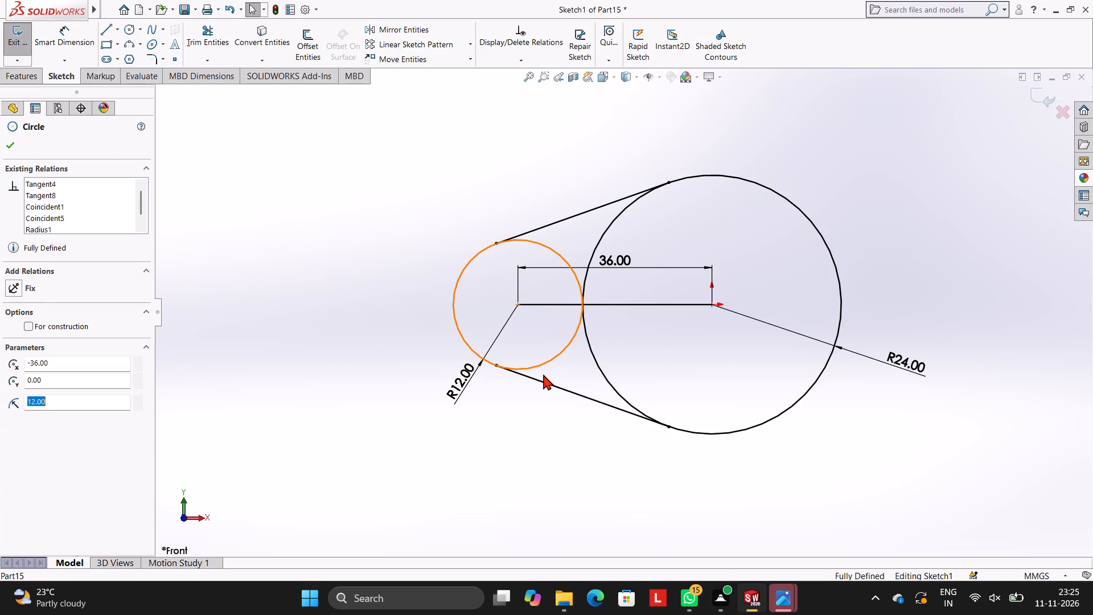
{"action": "left_click", "coordinate": [539, 380], "text": "ctrl"}
{"action": "left_click", "coordinate": [51, 346], "text": "ctrl"}
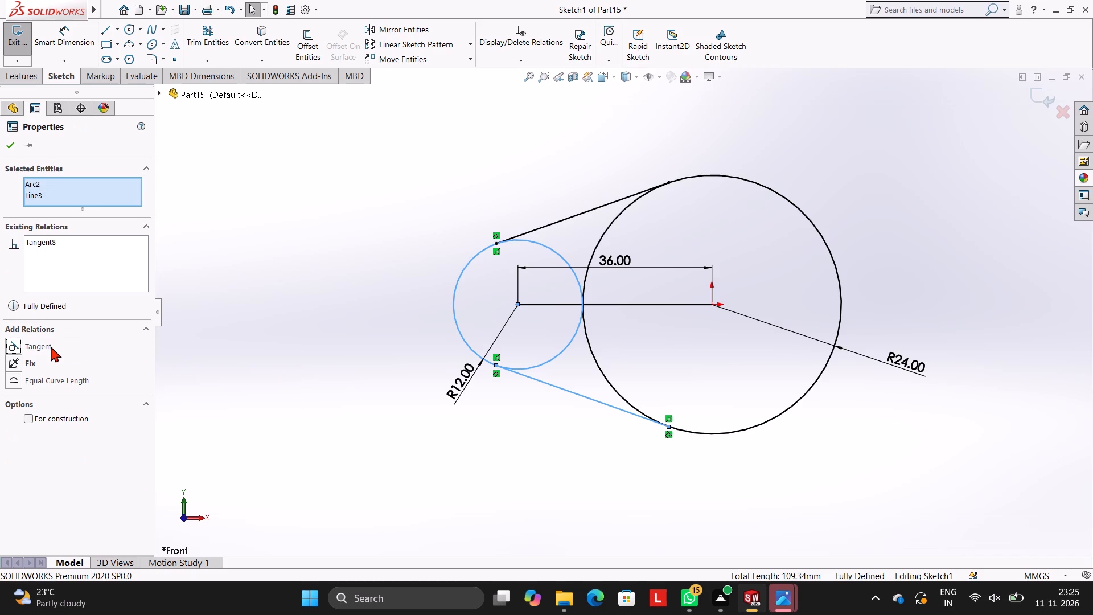
{"action": "key", "text": "Escape"}
{"action": "key", "text": "Escape"}
Trim the inner arcs of both circles between the tangent lines, leaving only the outer teardrop outline and centre line.
{"action": "left_click", "coordinate": [198, 32]}
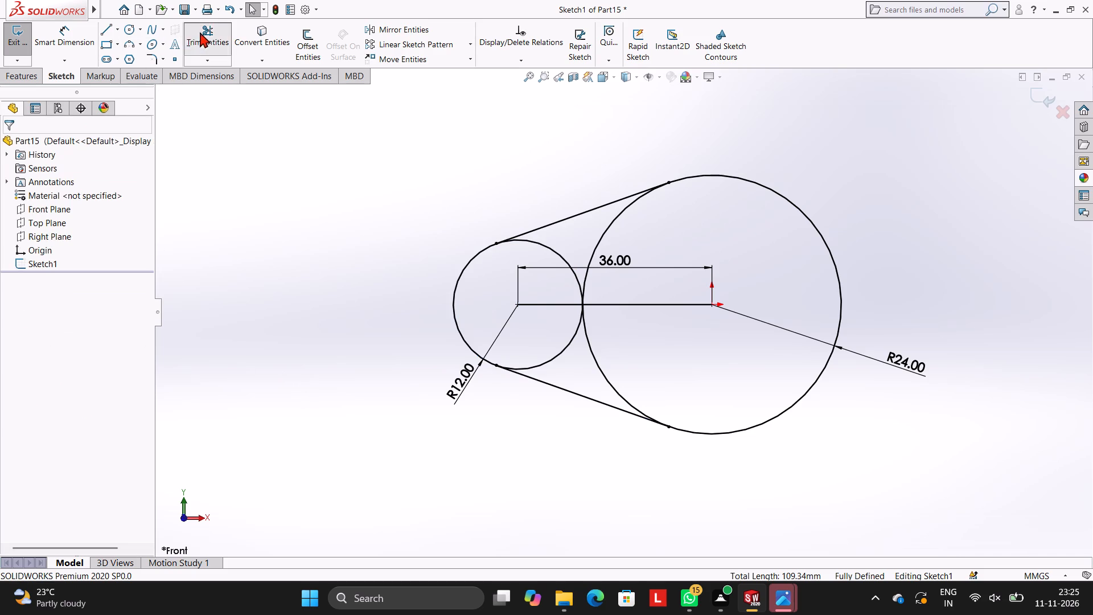
{"action": "left_click", "coordinate": [557, 255]}
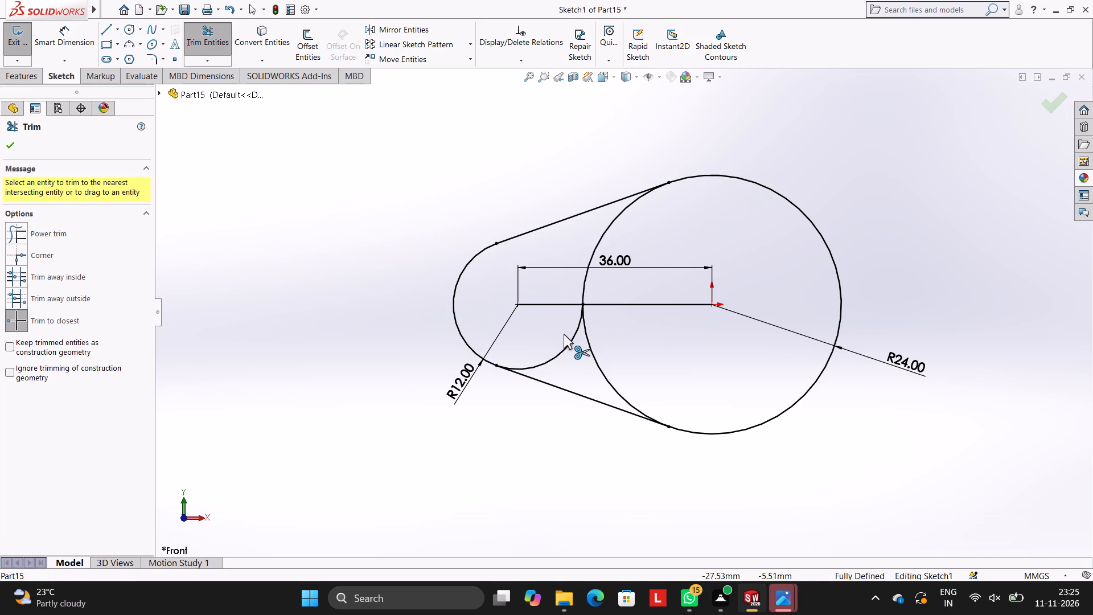
{"action": "left_click", "coordinate": [570, 338]}
{"action": "left_click", "coordinate": [586, 330]}
{"action": "left_click", "coordinate": [591, 248]}
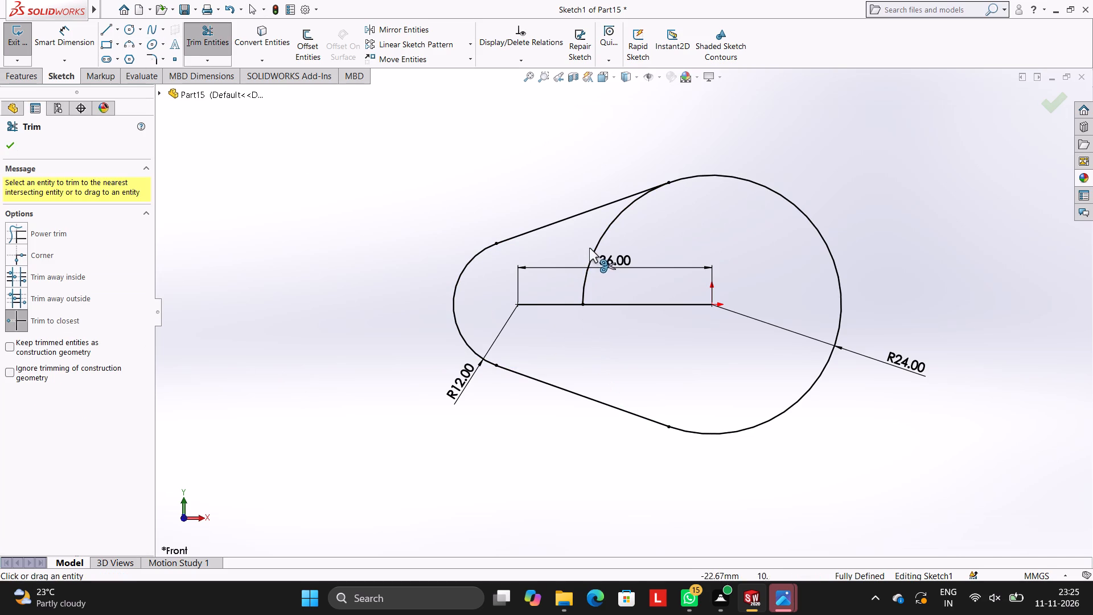
{"action": "left_click", "coordinate": [595, 252]}
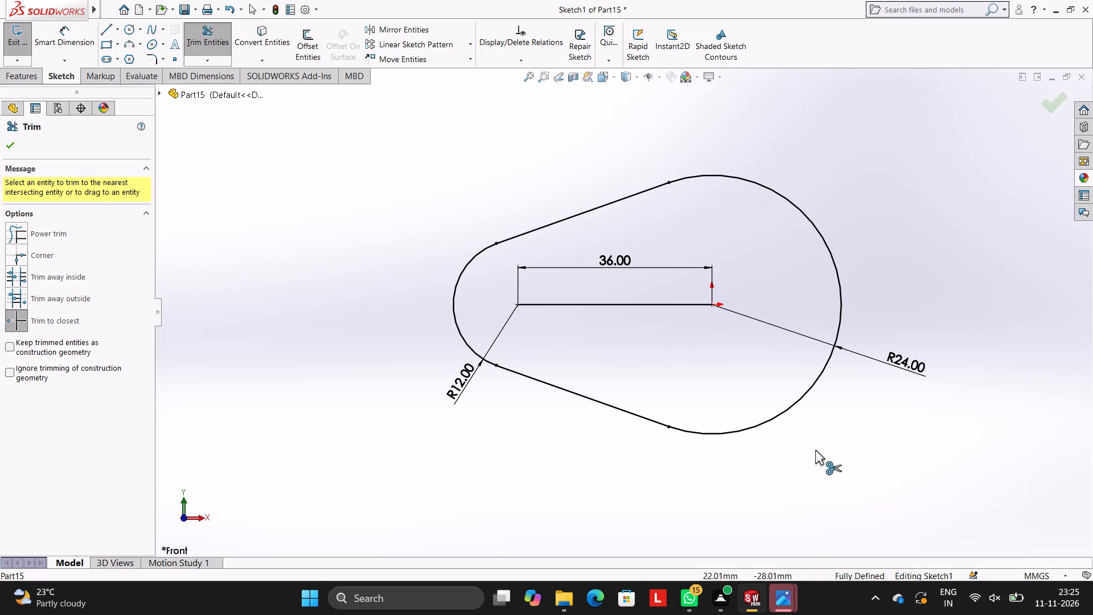
Extrude the closed teardrop region as a blind boss 8 mm deep.
{"action": "left_click", "coordinate": [36, 72]}
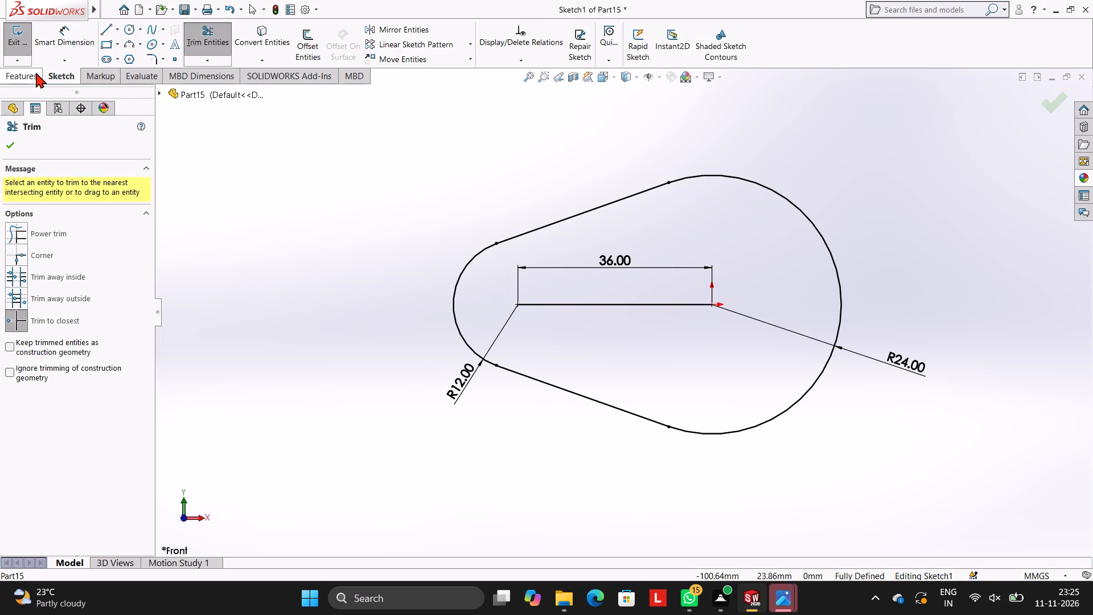
{"action": "left_click", "coordinate": [30, 53]}
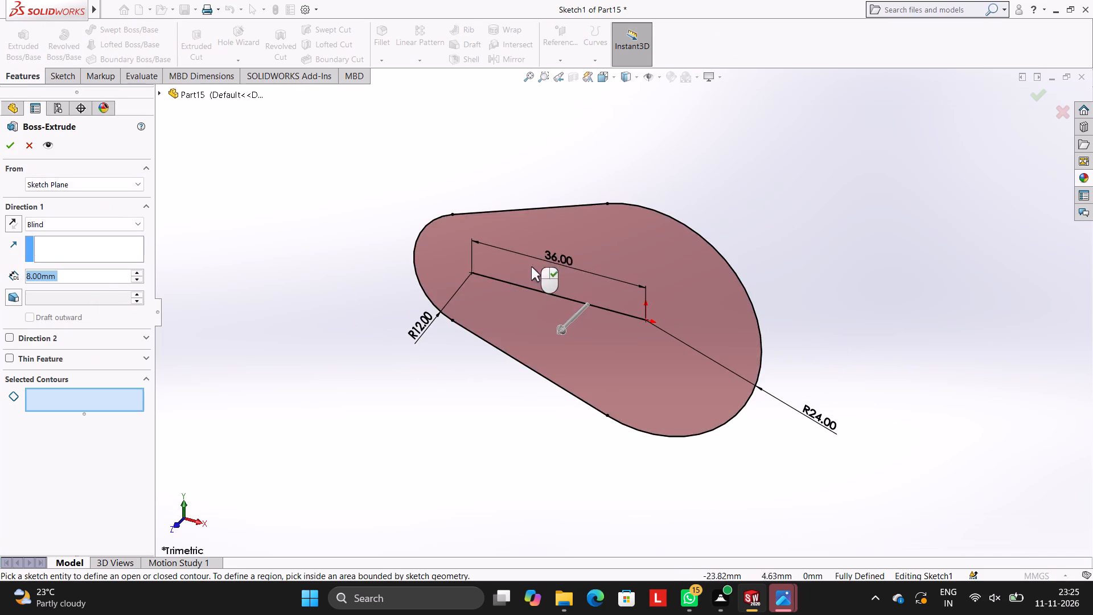
{"action": "left_click", "coordinate": [561, 247]}
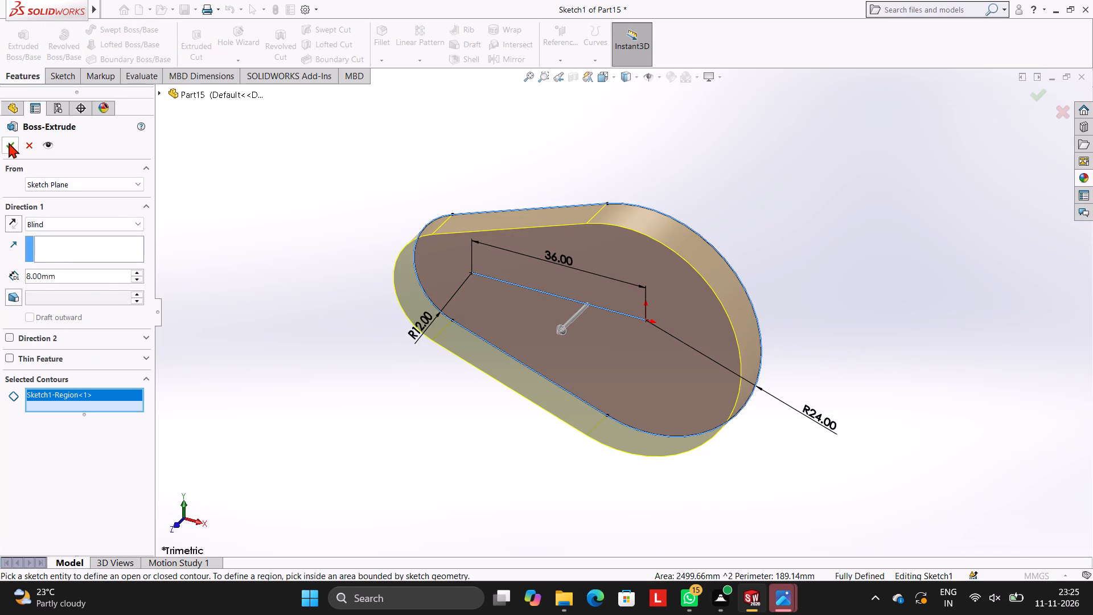
{"action": "left_click", "coordinate": [9, 142]}
{"action": "left_click", "coordinate": [289, 137]}
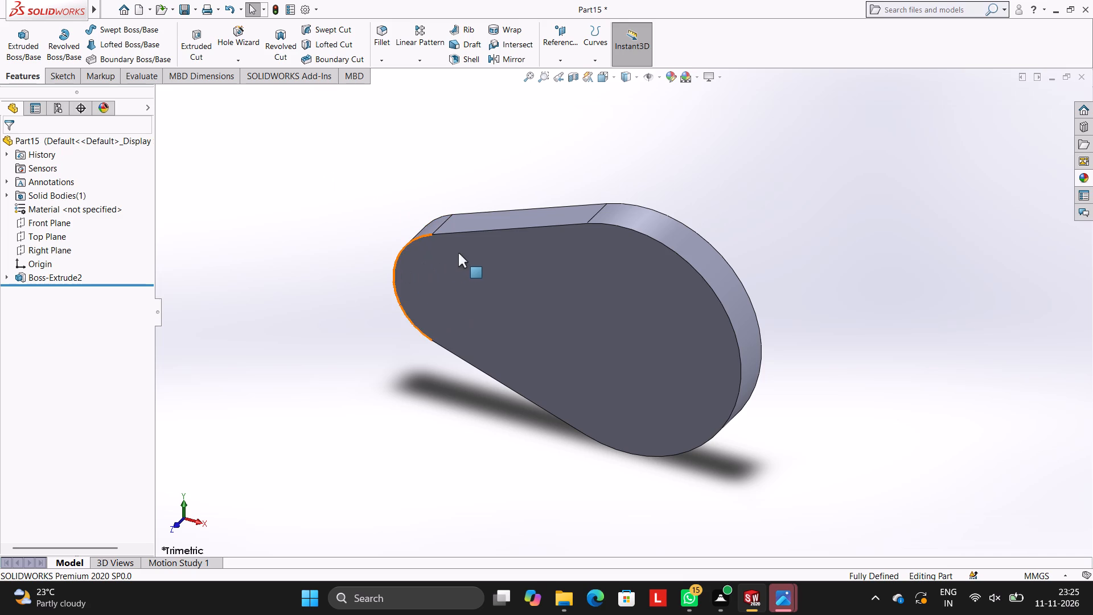
Start a sketch on the plate's front face and draw an 8 mm radius circle concentric with the small rounded end.
{"action": "left_click", "coordinate": [506, 281]}
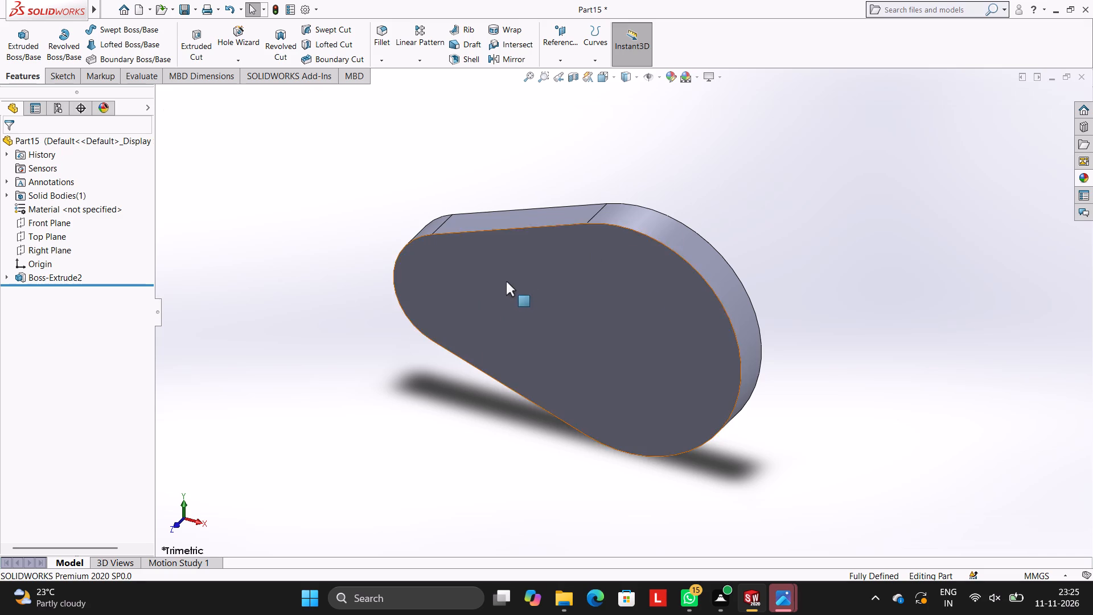
{"action": "left_click", "coordinate": [553, 249]}
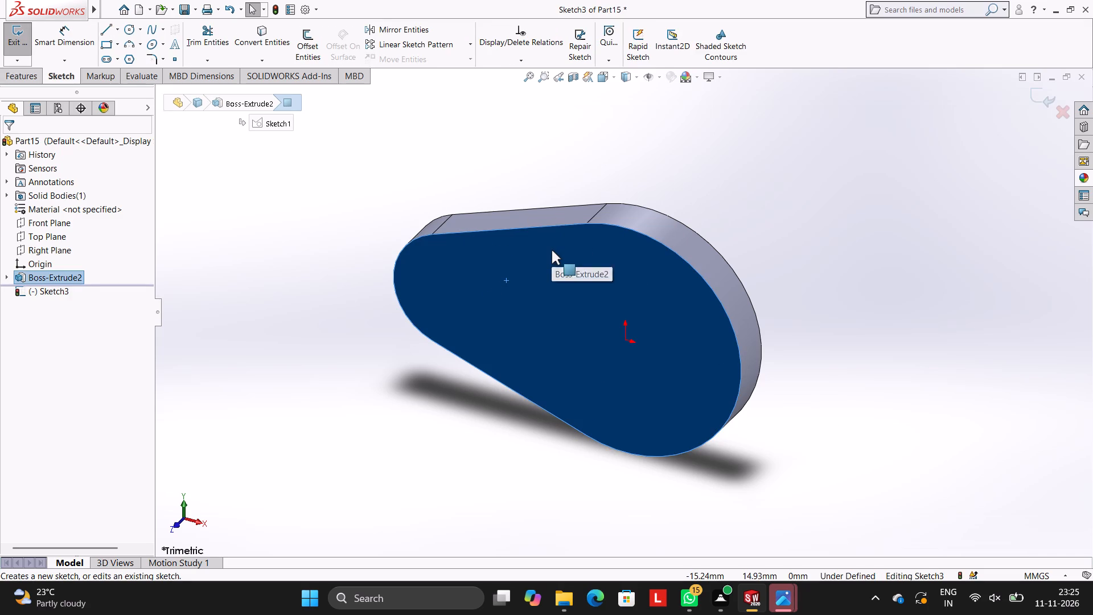
{"action": "key", "text": "ctrl+8"}
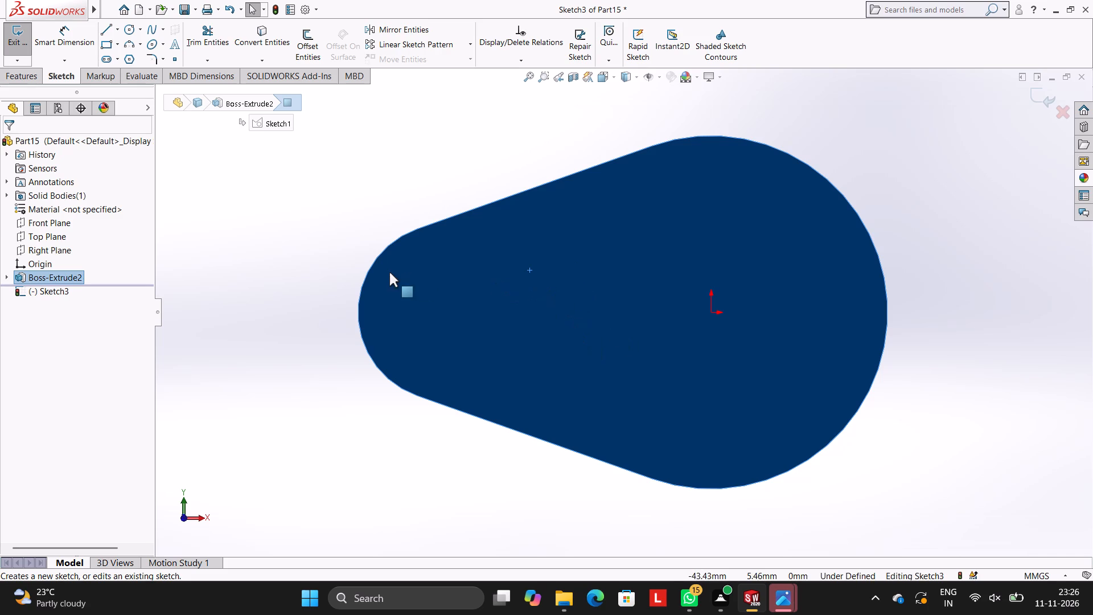
{"action": "left_click", "coordinate": [126, 31]}
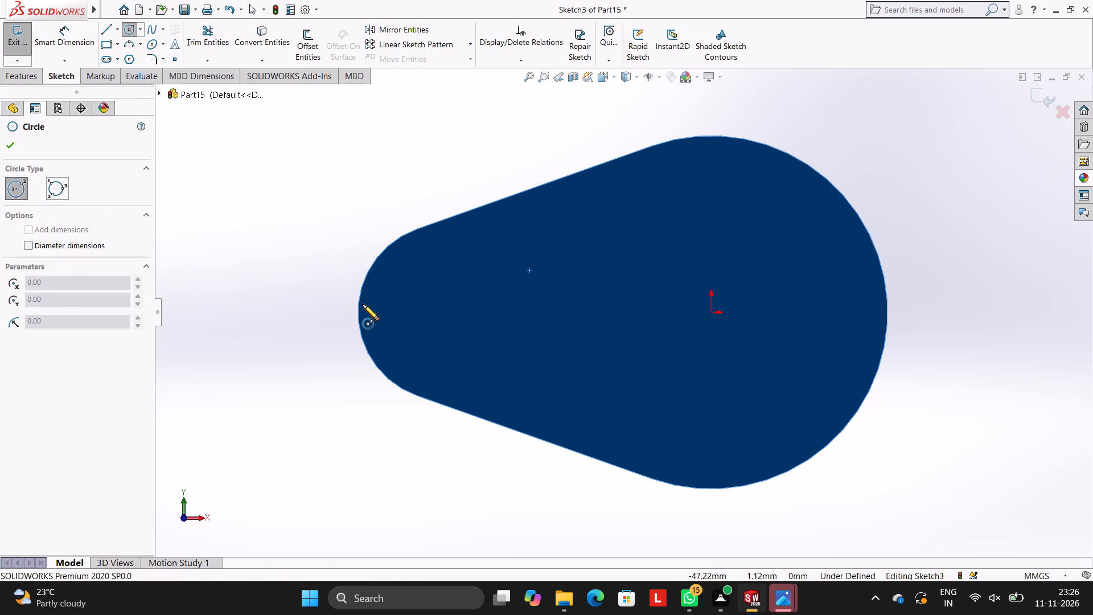
{"action": "left_click", "coordinate": [447, 313]}
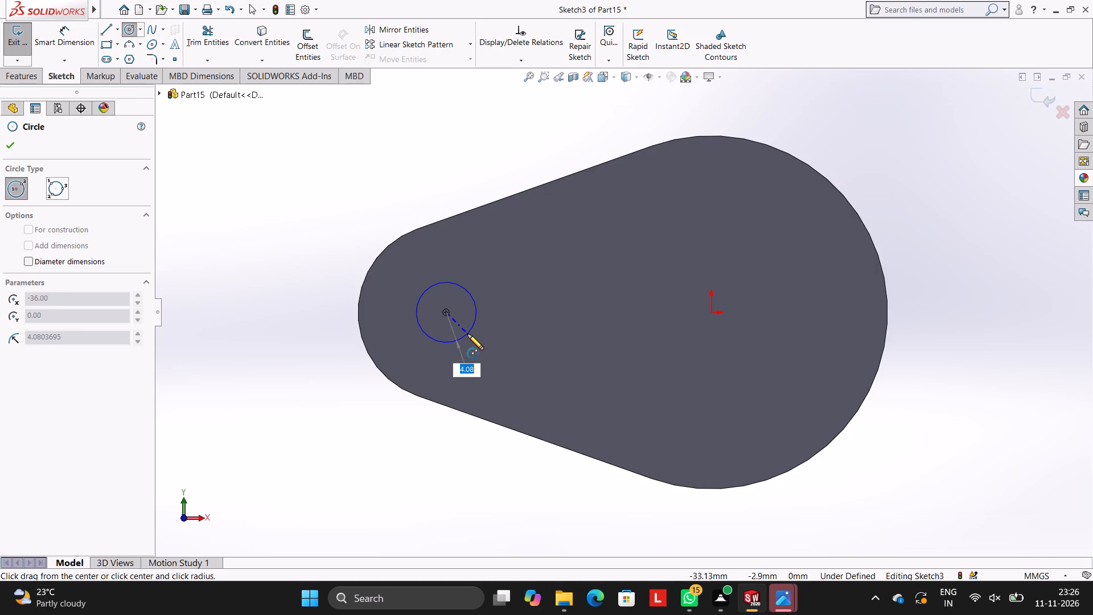
{"action": "key", "text": "8"}
{"action": "key", "text": "Return"}
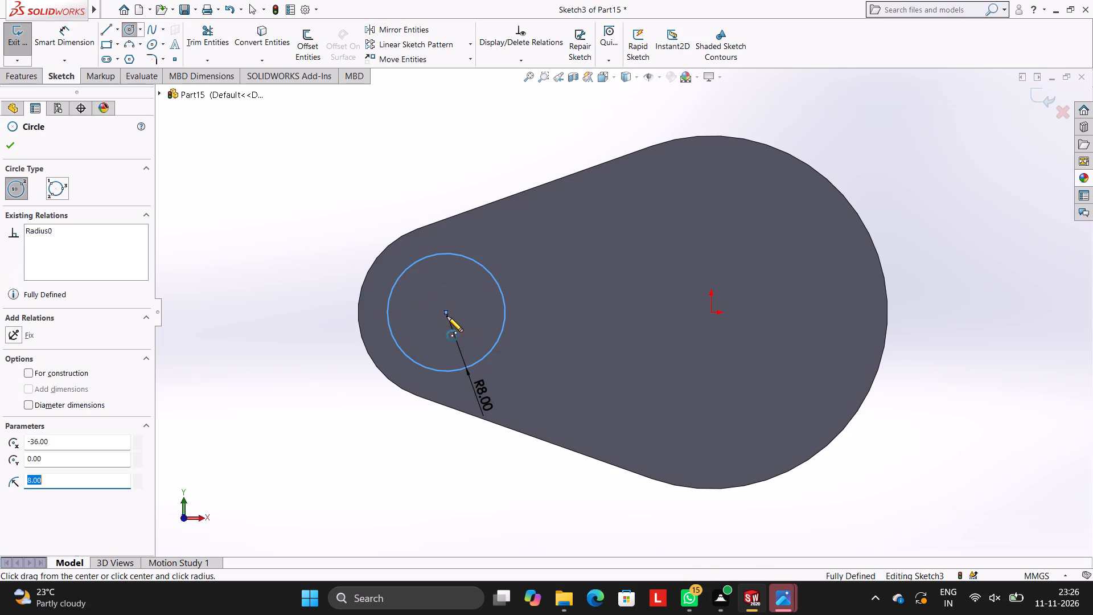
{"action": "key", "text": "Escape"}
{"action": "key", "text": "Escape"}
{"action": "key", "text": "Escape"}
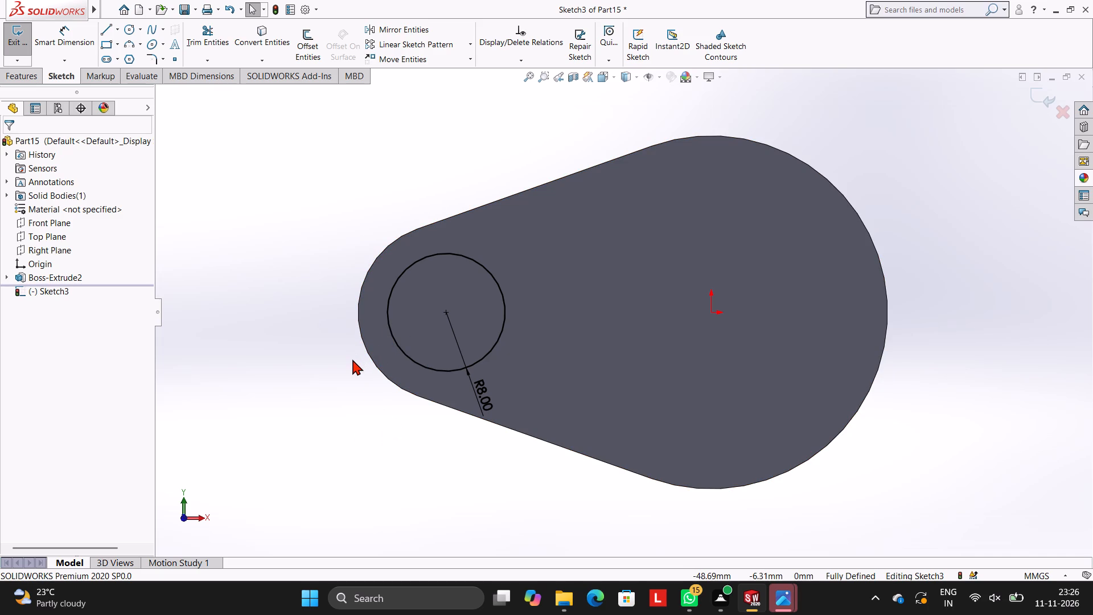
Extrude the 8 mm radius circle outward from the plate's face as a blind boss 6 mm deep, merged with the body.
{"action": "left_click", "coordinate": [30, 76]}
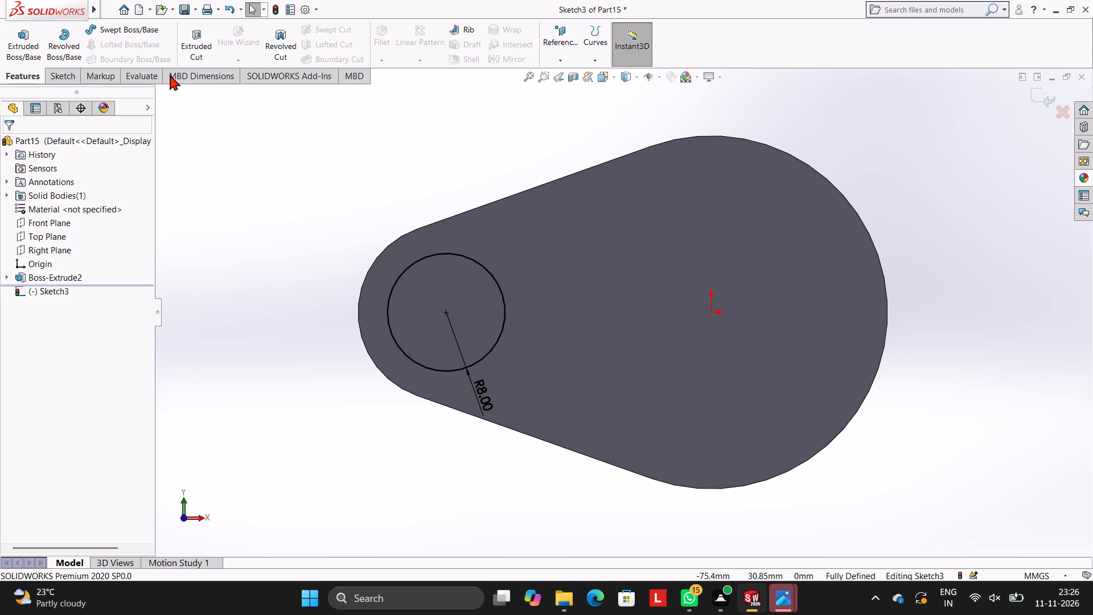
{"action": "left_click", "coordinate": [25, 42]}
{"action": "middle_click_drag", "start_coordinate": [636, 355], "coordinate": [590, 211]}
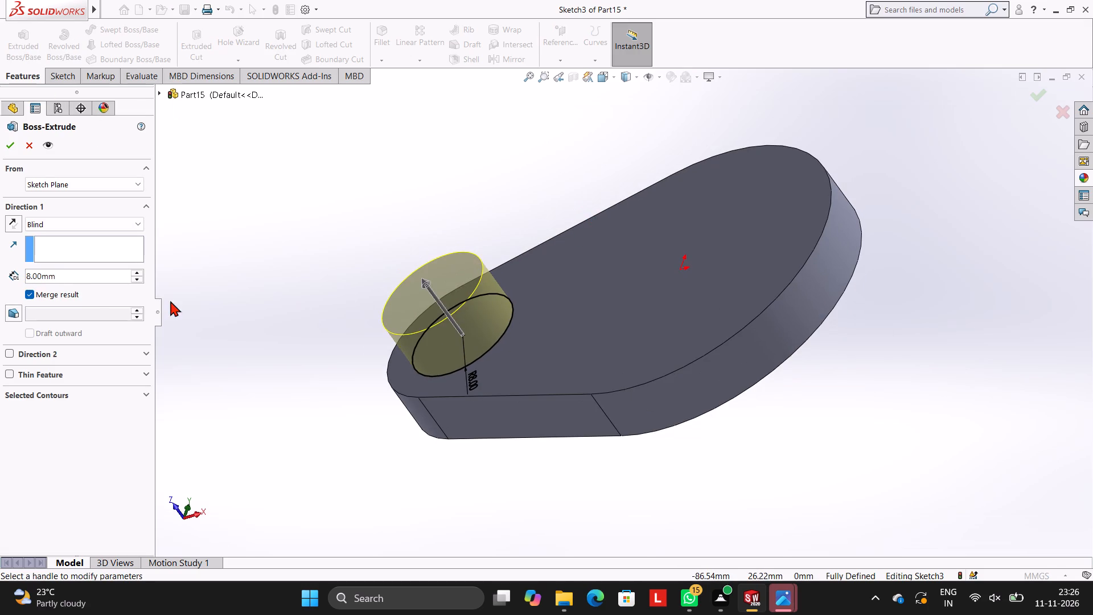
{"action": "left_click", "coordinate": [80, 280]}
{"action": "key", "text": "BackSpace"}
{"action": "key", "text": "BackSpace"}
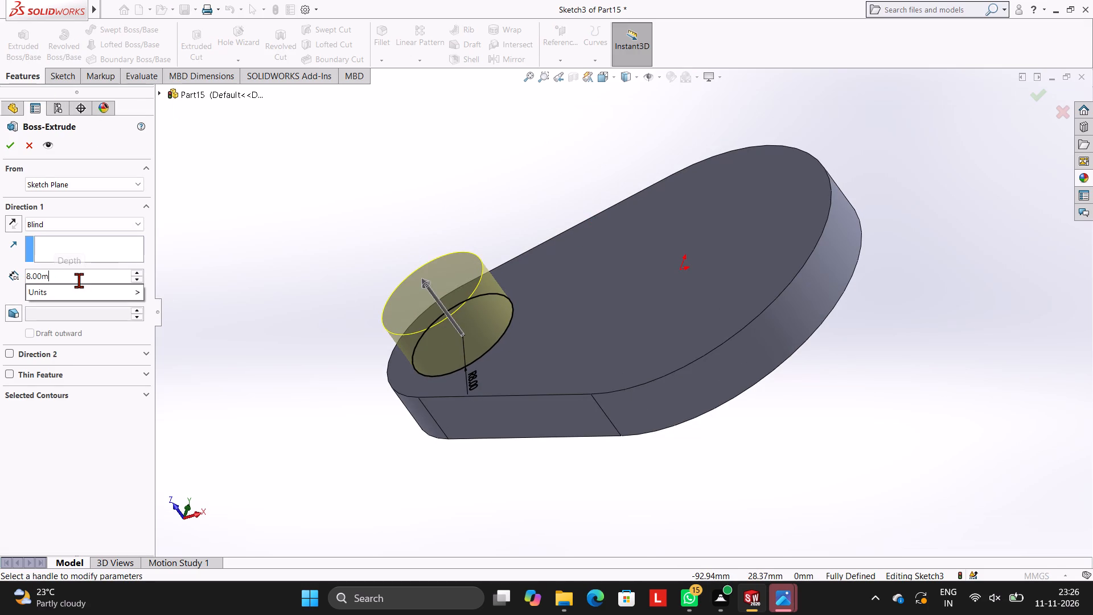
{"action": "key", "text": "BackSpace"}
{"action": "key", "text": "BackSpace"}
{"action": "key", "text": "BackSpace"}
{"action": "key", "text": "BackSpace"}
{"action": "key", "text": "6"}
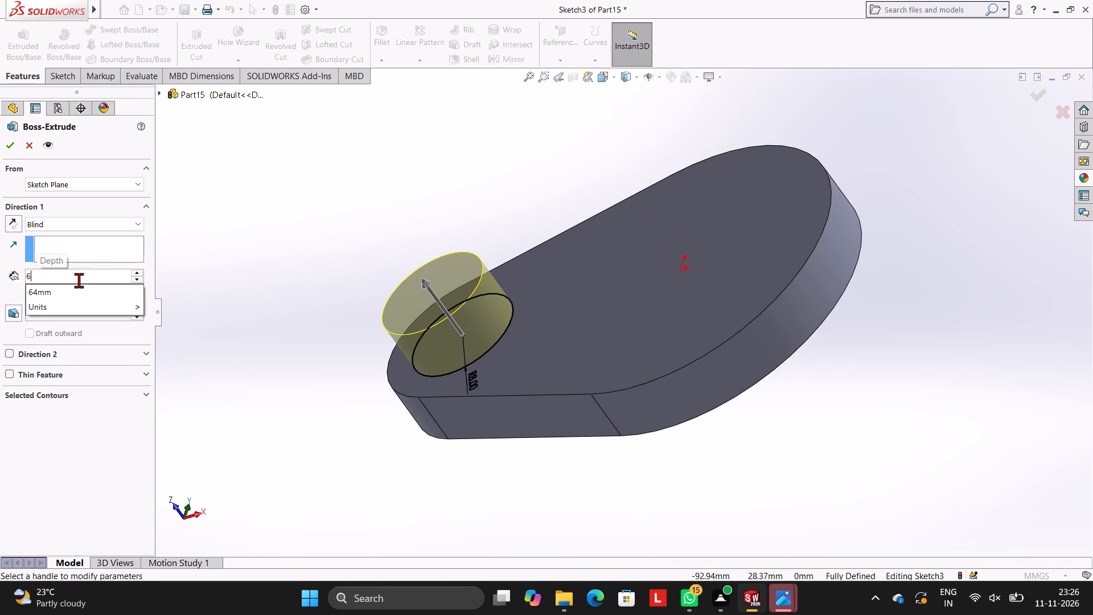
{"action": "key", "text": "Return"}
{"action": "left_click", "coordinate": [10, 139]}
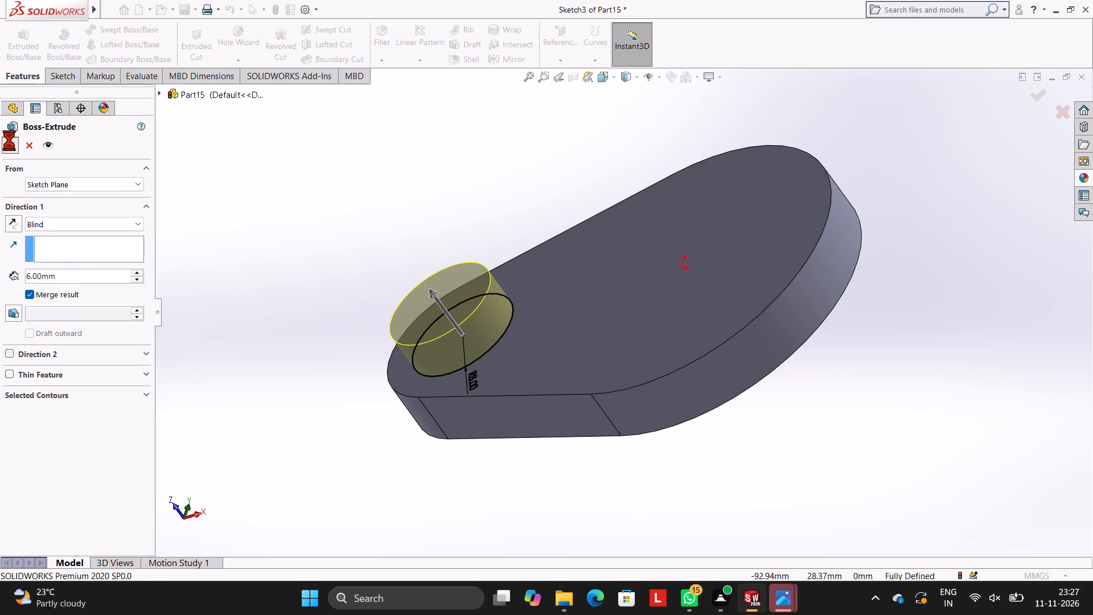
Start a sketch on the back face of the teardrop plate, opposite the 6 mm boss, and view it face-on.
{"action": "left_click", "coordinate": [238, 157]}
{"action": "middle_click_drag", "start_coordinate": [469, 309], "coordinate": [584, 243]}
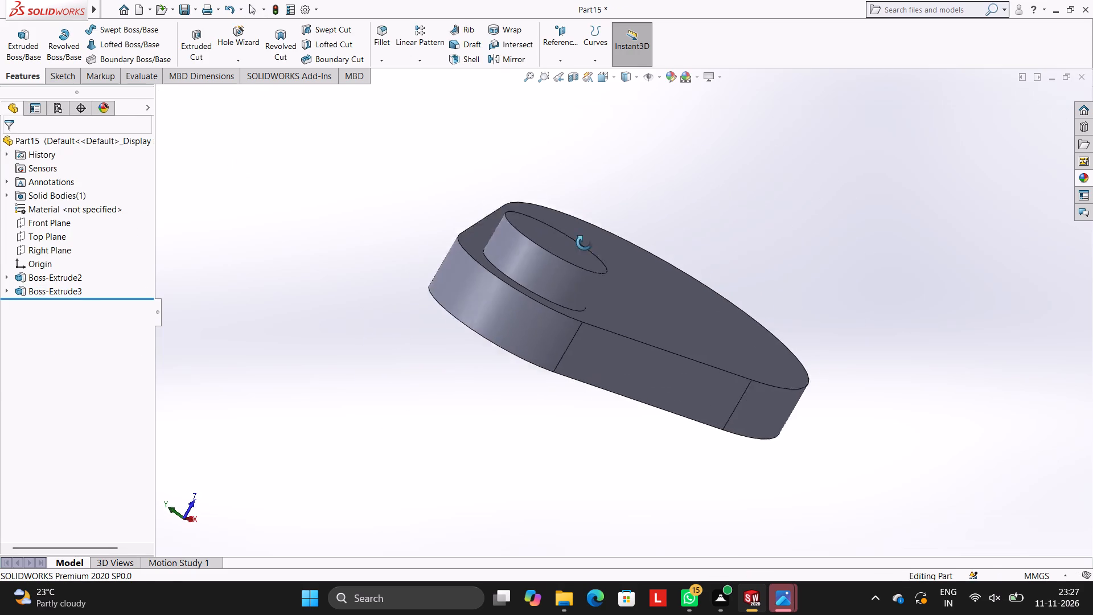
{"action": "middle_click_drag", "start_coordinate": [584, 243], "coordinate": [574, 233]}
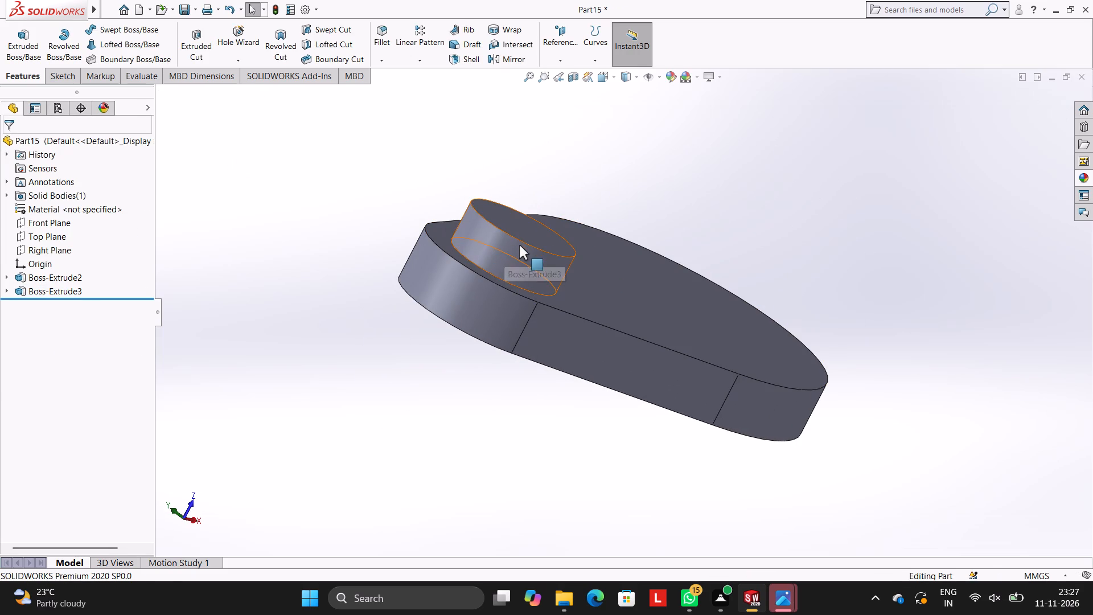
{"action": "middle_click_drag", "start_coordinate": [521, 244], "coordinate": [586, 201]}
{"action": "left_click", "coordinate": [614, 281]}
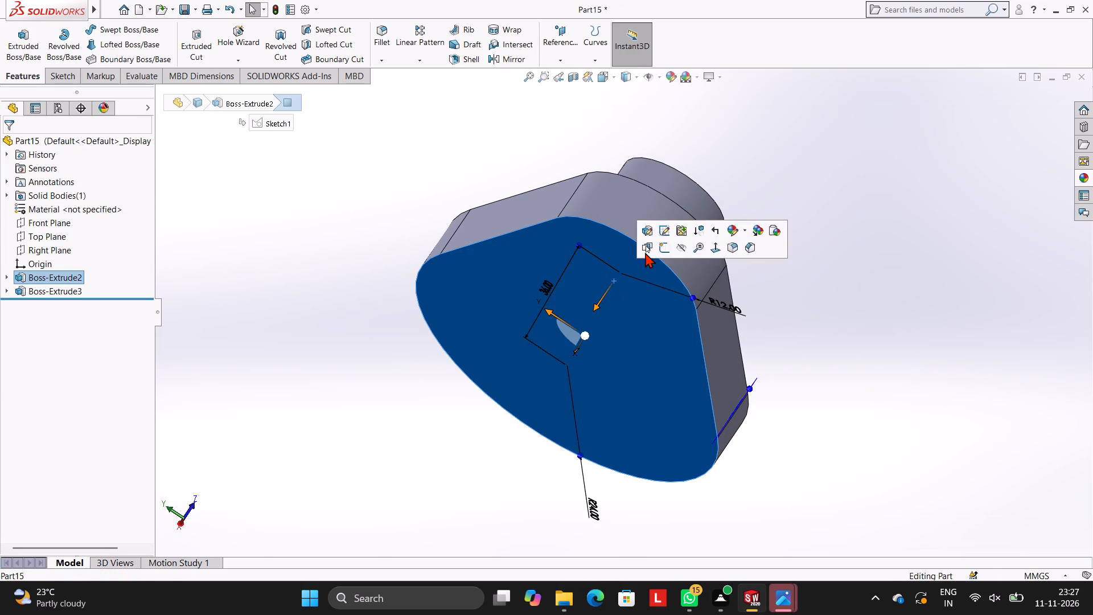
{"action": "left_click", "coordinate": [667, 243]}
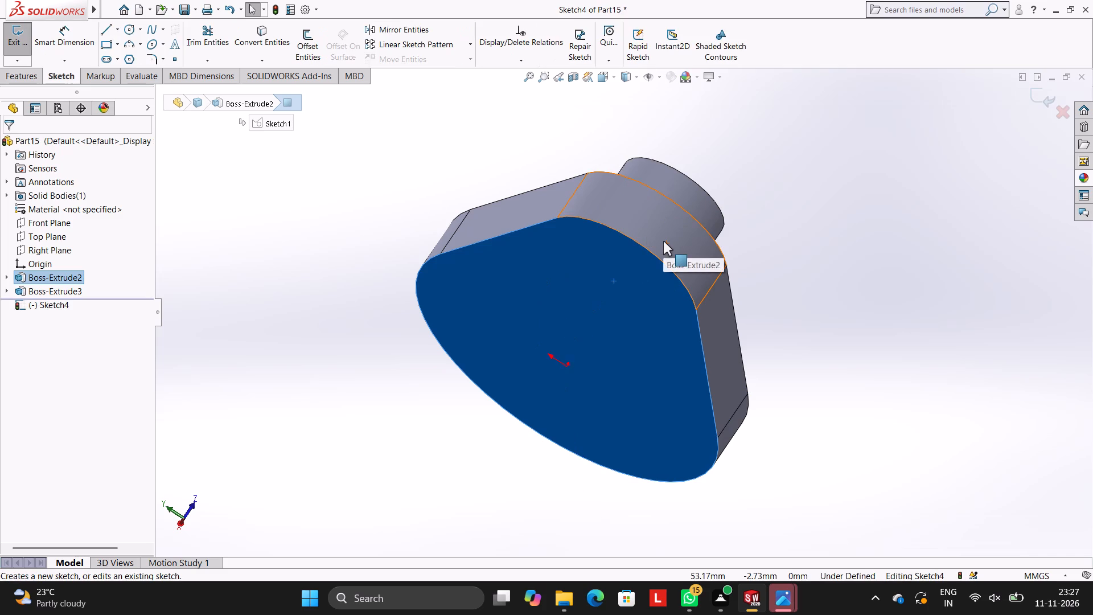
{"action": "key", "text": "ctrl+8"}
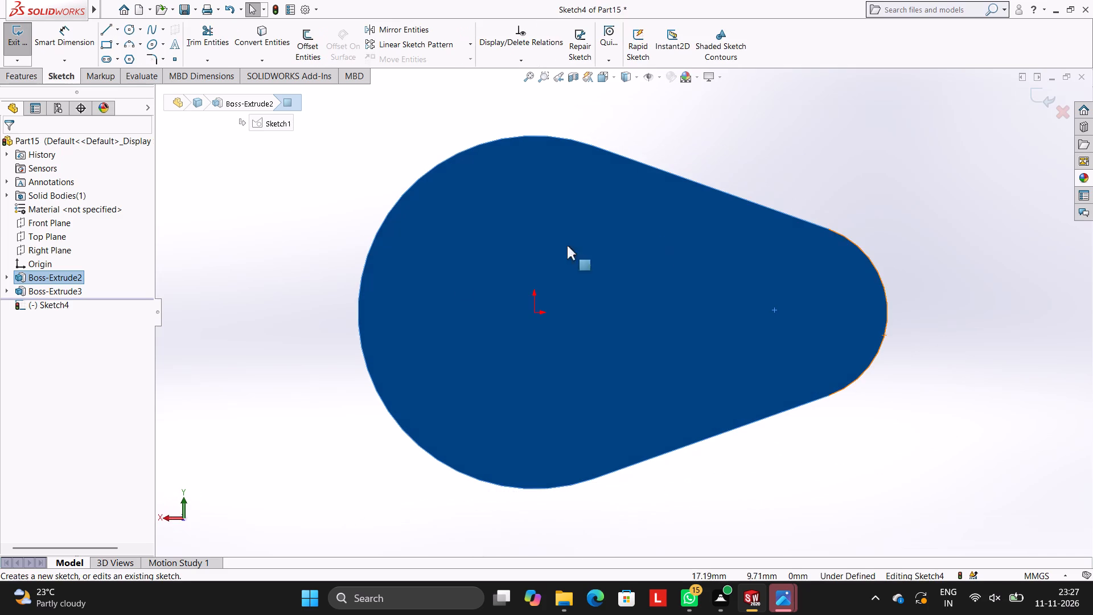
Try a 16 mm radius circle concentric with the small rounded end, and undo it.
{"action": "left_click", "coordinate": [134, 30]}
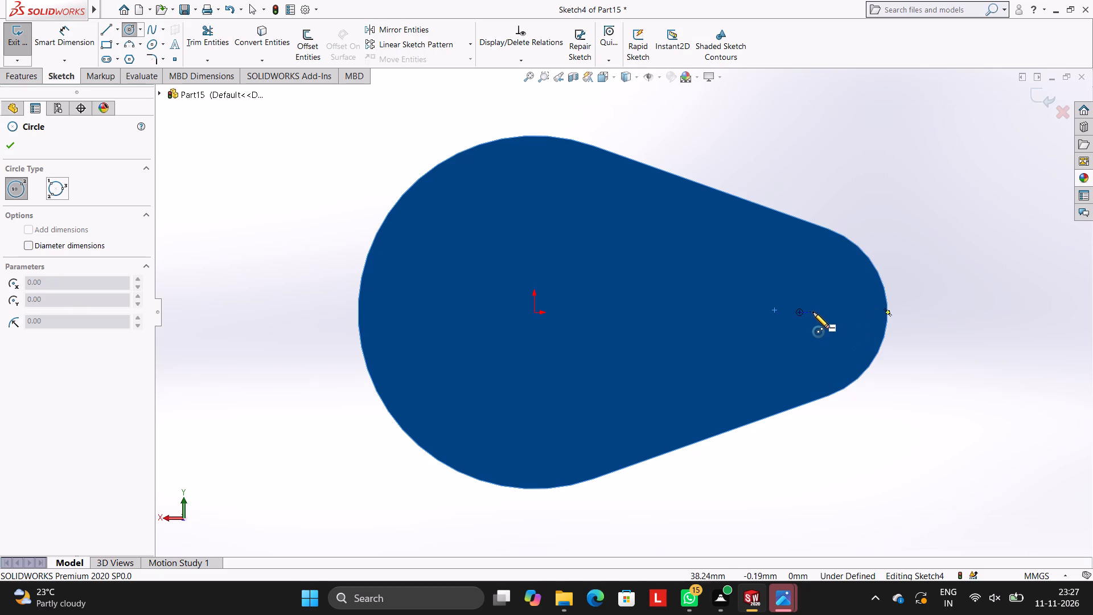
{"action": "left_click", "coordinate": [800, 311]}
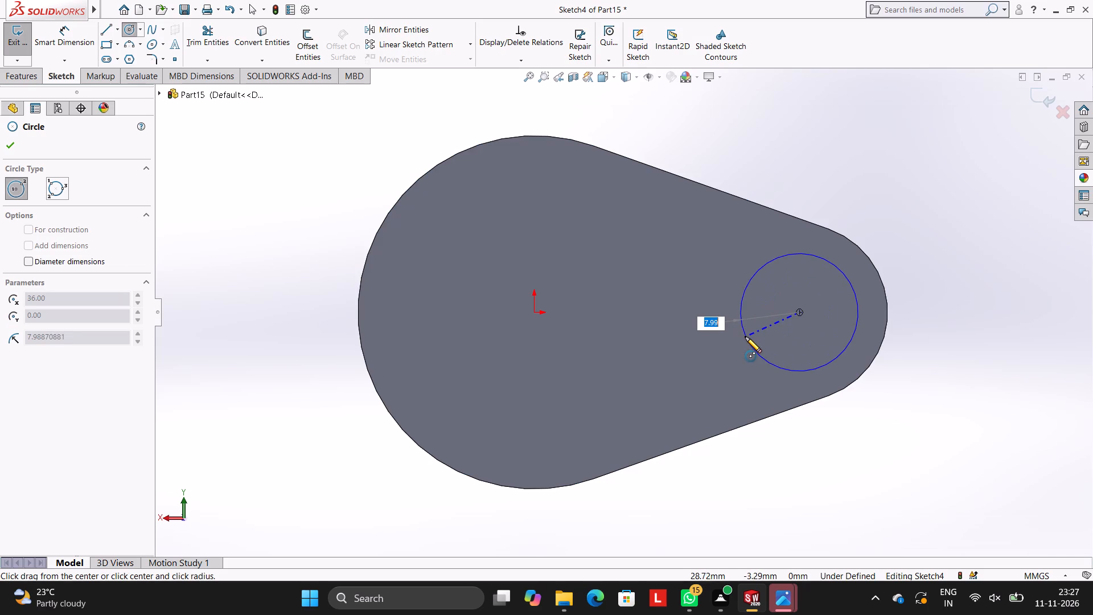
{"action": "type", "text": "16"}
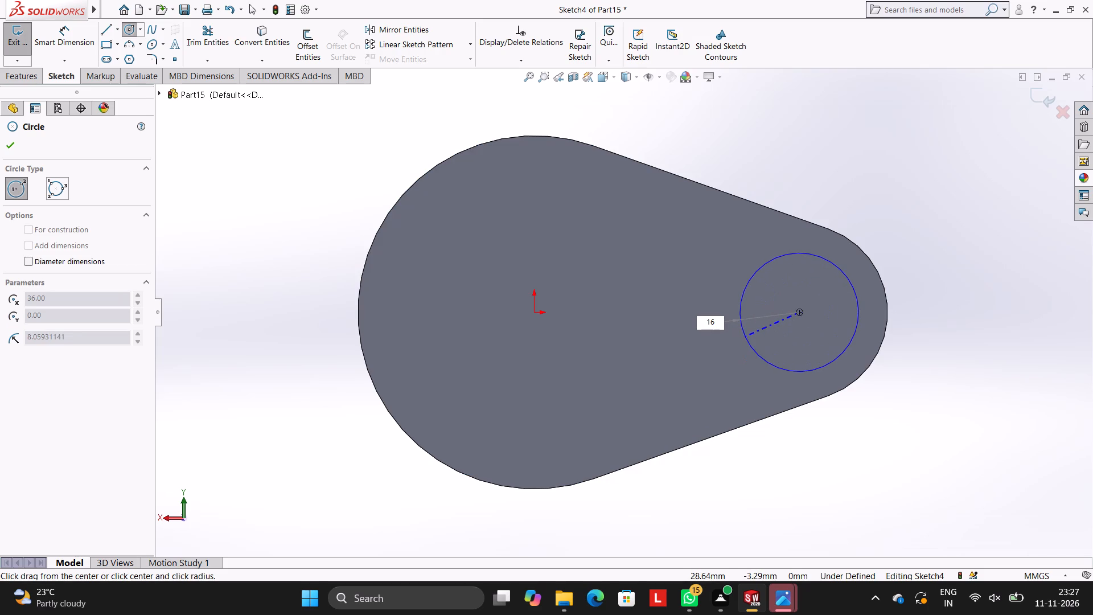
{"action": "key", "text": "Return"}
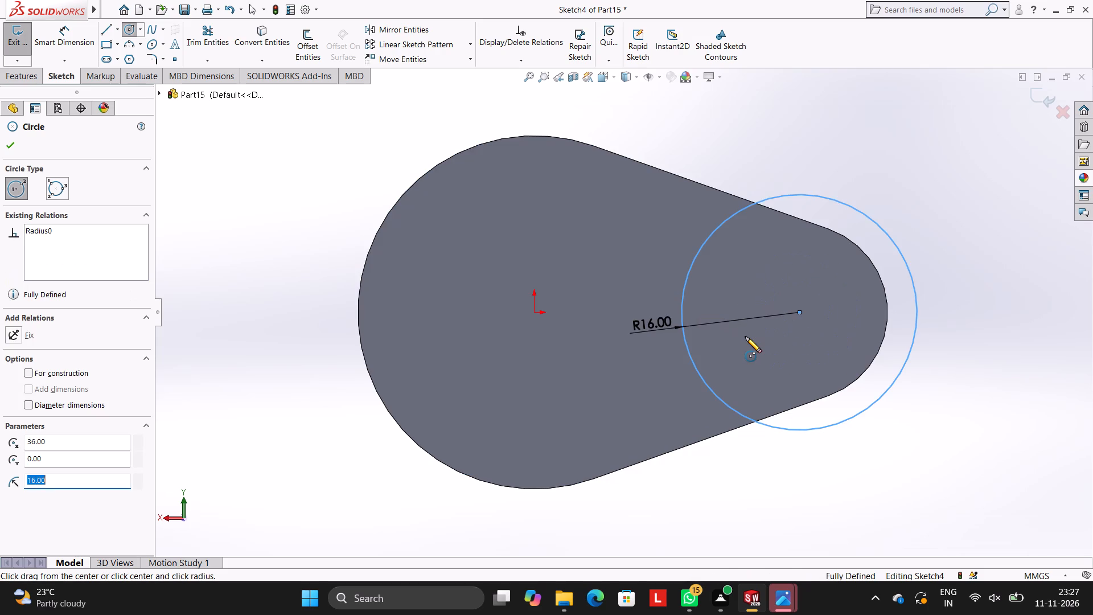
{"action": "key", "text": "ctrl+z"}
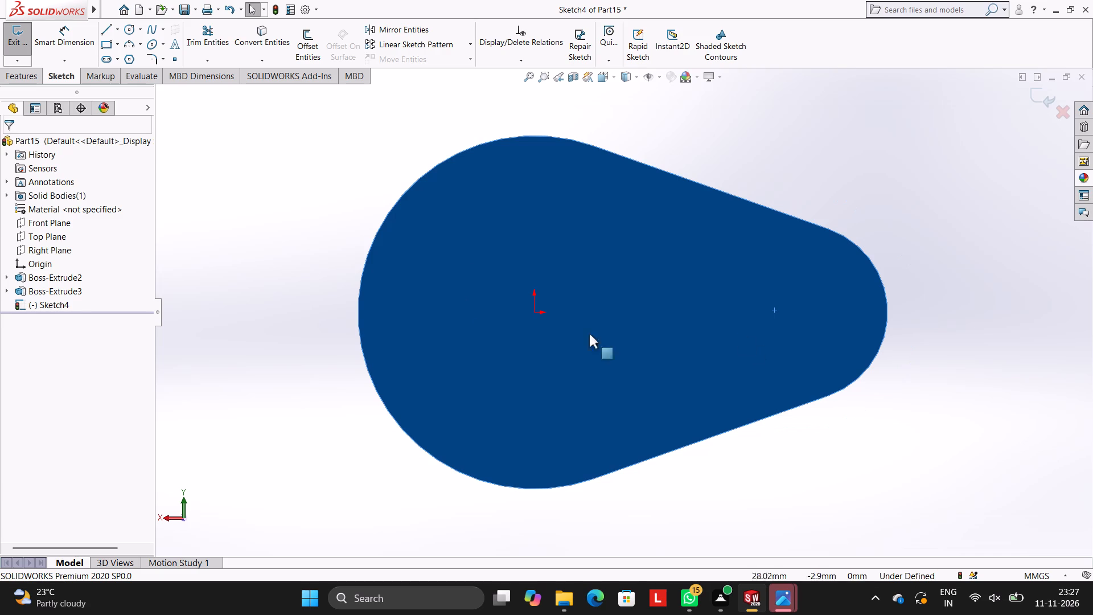
Draw a circle concentric with the small rounded end, using diameter dimensions, with a 16 mm diameter.
{"action": "left_click", "coordinate": [130, 28]}
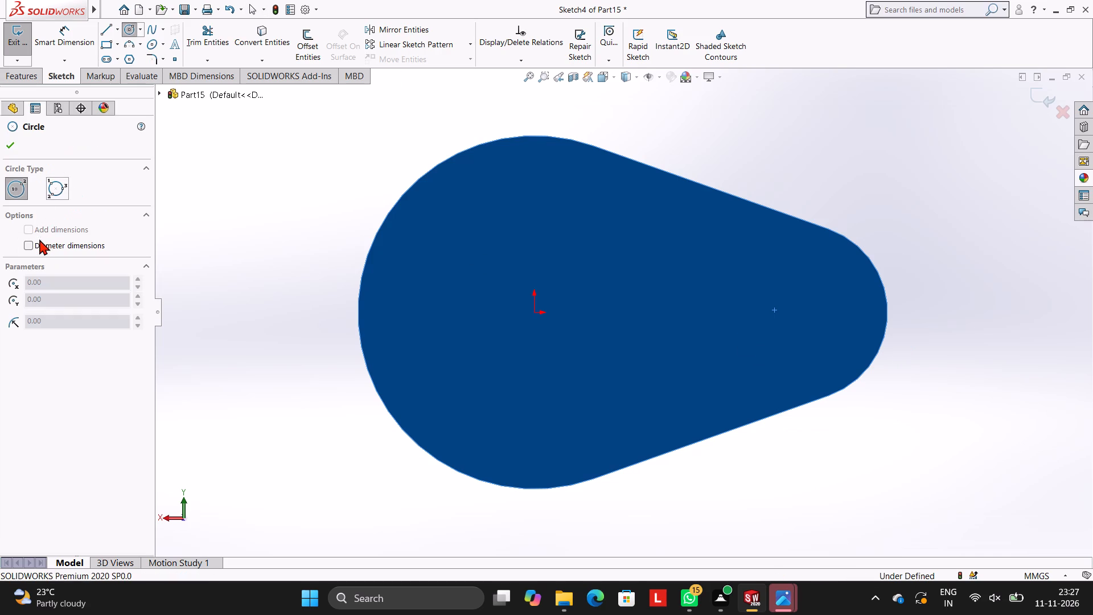
{"action": "left_click", "coordinate": [42, 243]}
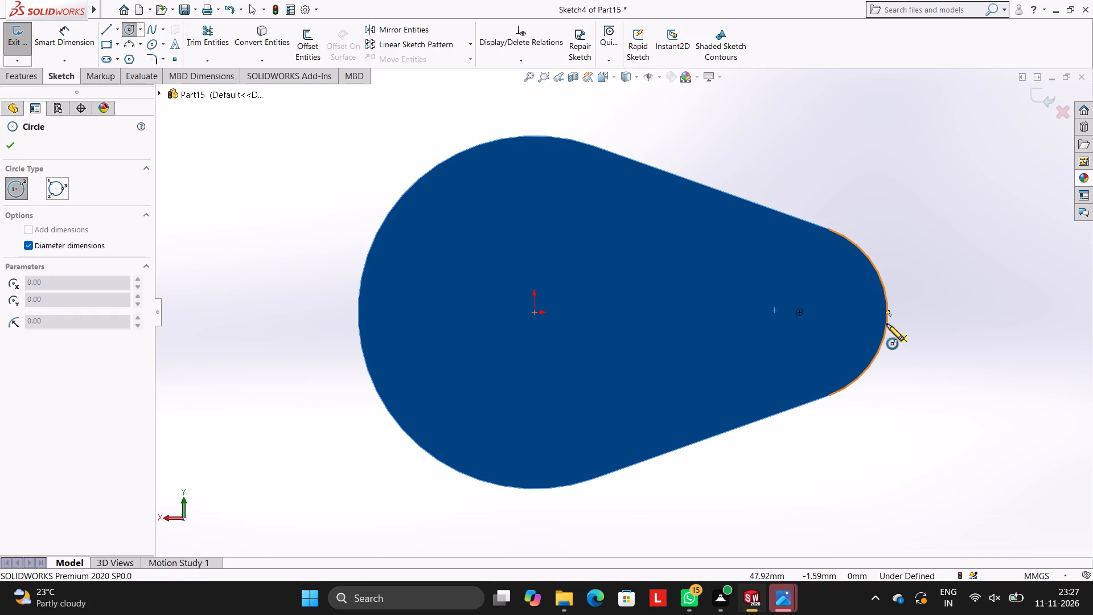
{"action": "left_click", "coordinate": [799, 311]}
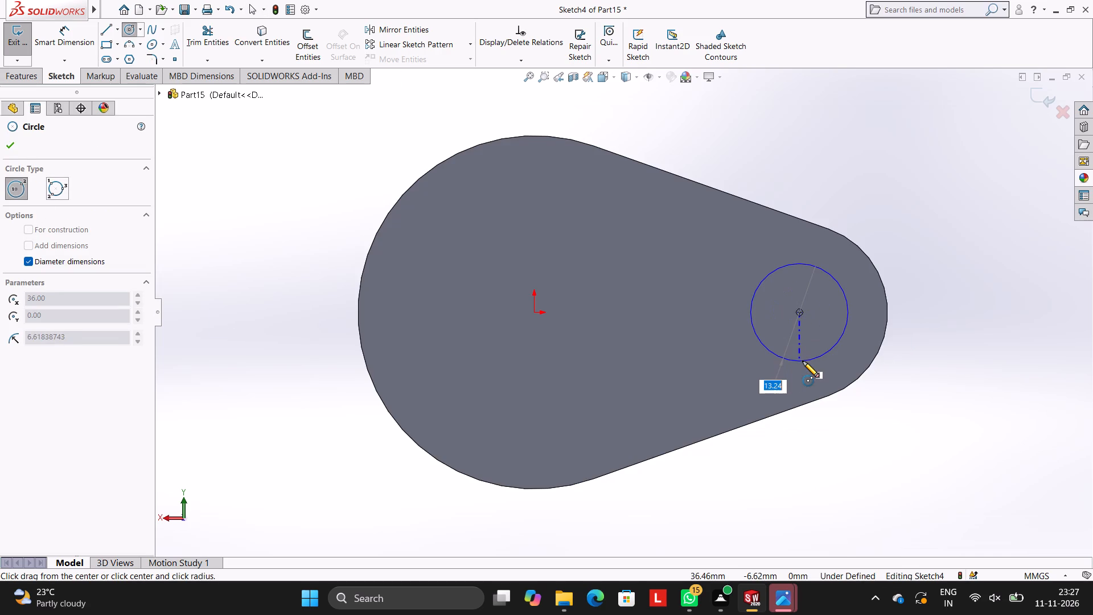
{"action": "type", "text": "16"}
{"action": "key", "text": "Return"}
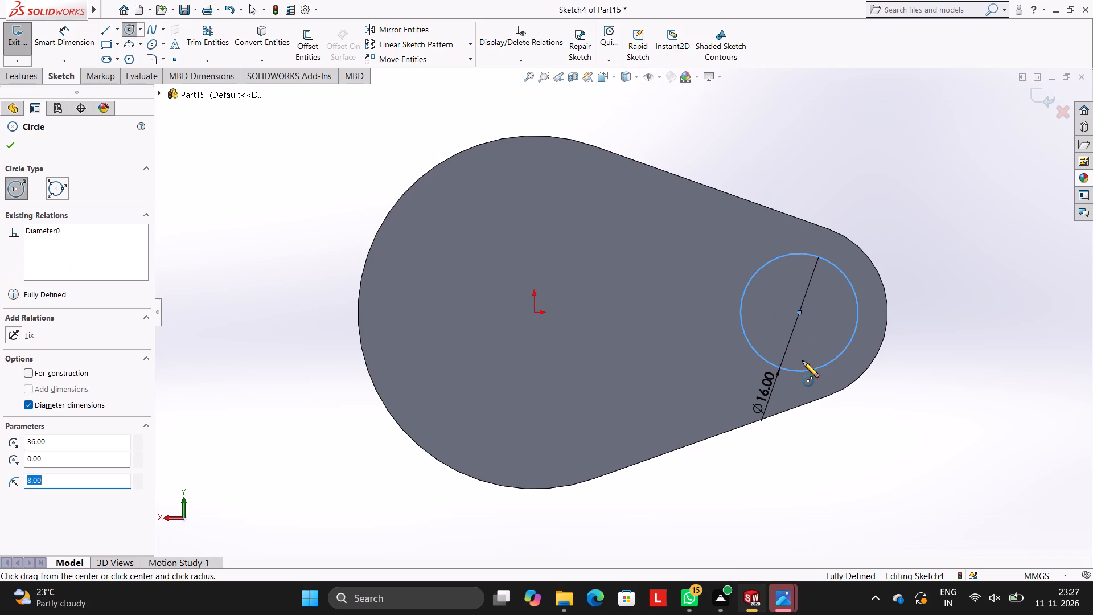
{"action": "key", "text": "Escape"}
{"action": "key", "text": "Escape"}
{"action": "key", "text": "Escape"}
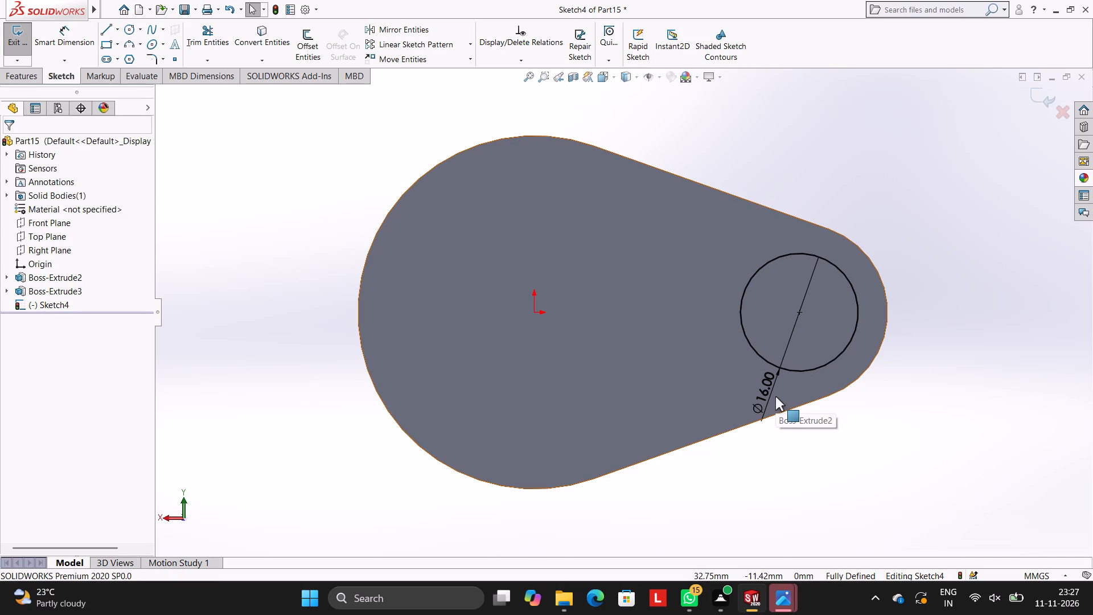
Extrude the 16 mm diameter circle outward from the plate's back face as a blind boss 12 mm deep, merged with the body.
{"action": "scroll", "coordinate": [791, 371], "scroll_direction": "up", "scroll_amount": 2}
{"action": "middle_click_drag", "start_coordinate": [856, 277], "coordinate": [793, 269]}
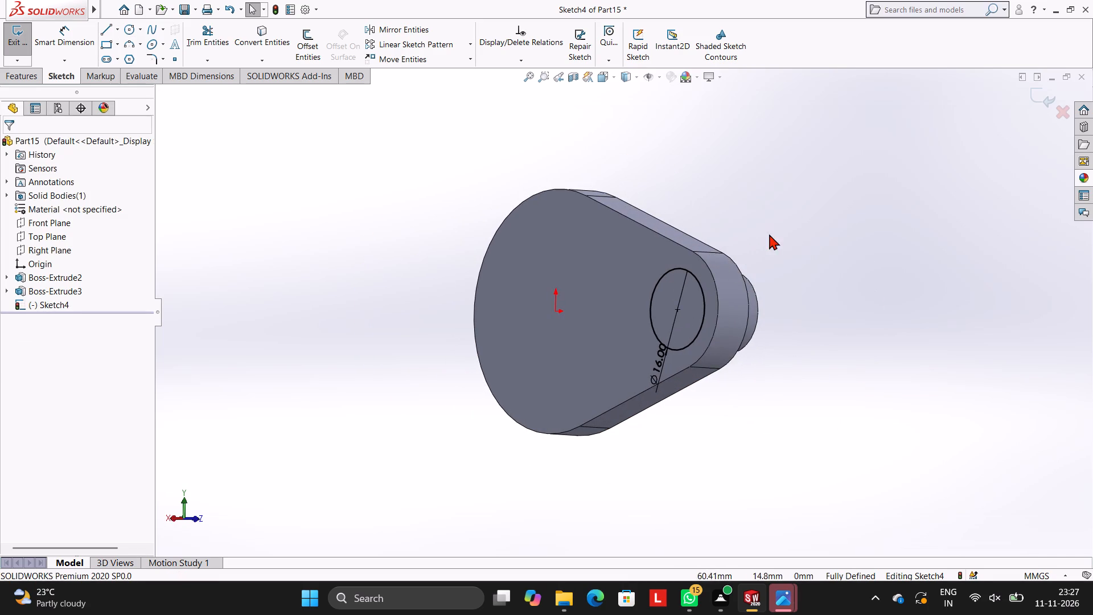
{"action": "middle_click_drag", "start_coordinate": [768, 234], "coordinate": [787, 239]}
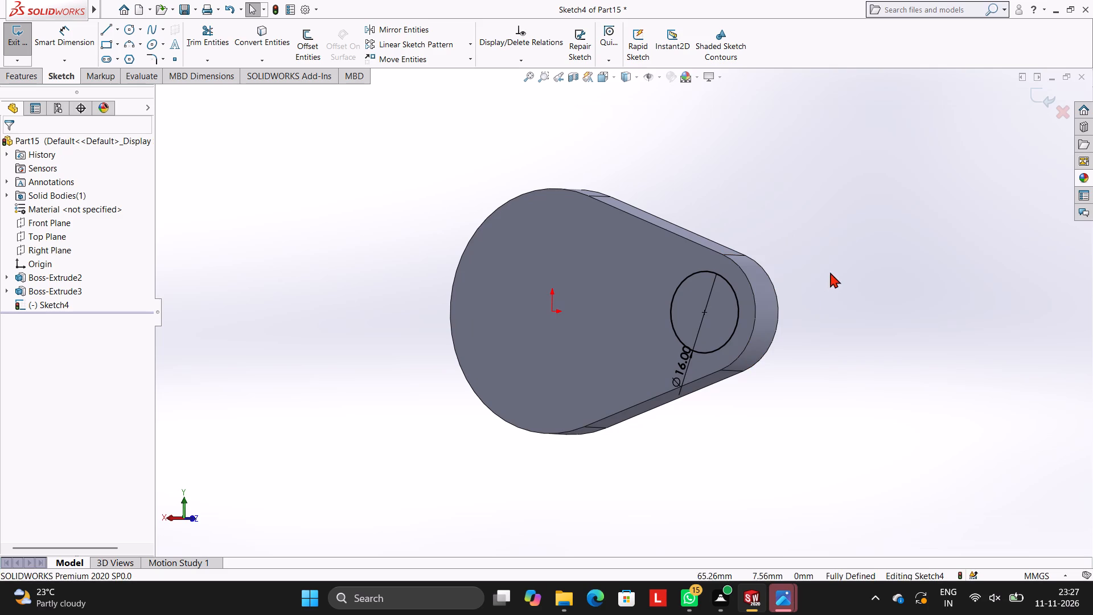
{"action": "middle_click_drag", "start_coordinate": [817, 252], "coordinate": [804, 251]}
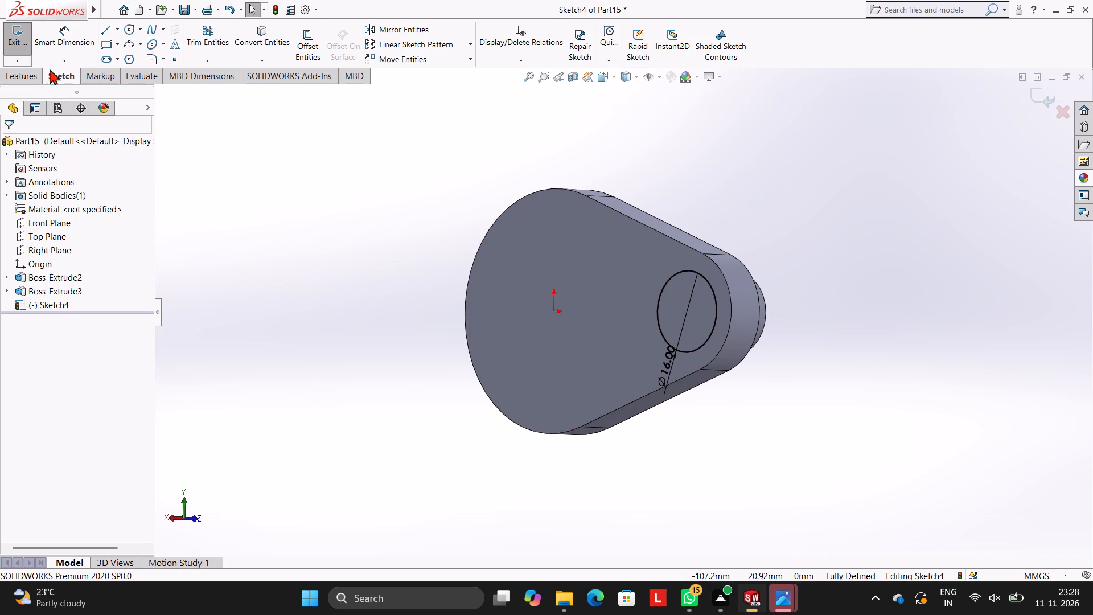
{"action": "left_click", "coordinate": [30, 76]}
{"action": "left_click", "coordinate": [36, 42]}
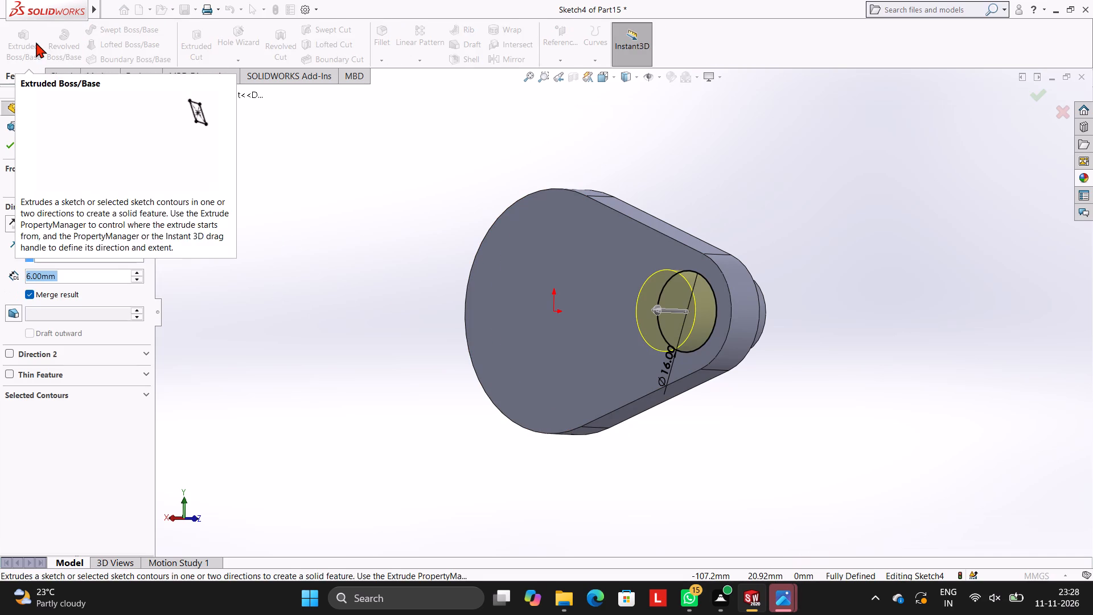
{"action": "type", "text": "12"}
{"action": "key", "text": "Return"}
{"action": "scroll", "coordinate": [787, 252], "scroll_direction": "up", "scroll_amount": 2}
{"action": "middle_click_drag", "start_coordinate": [749, 255], "coordinate": [689, 269]}
{"action": "left_click", "coordinate": [10, 148]}
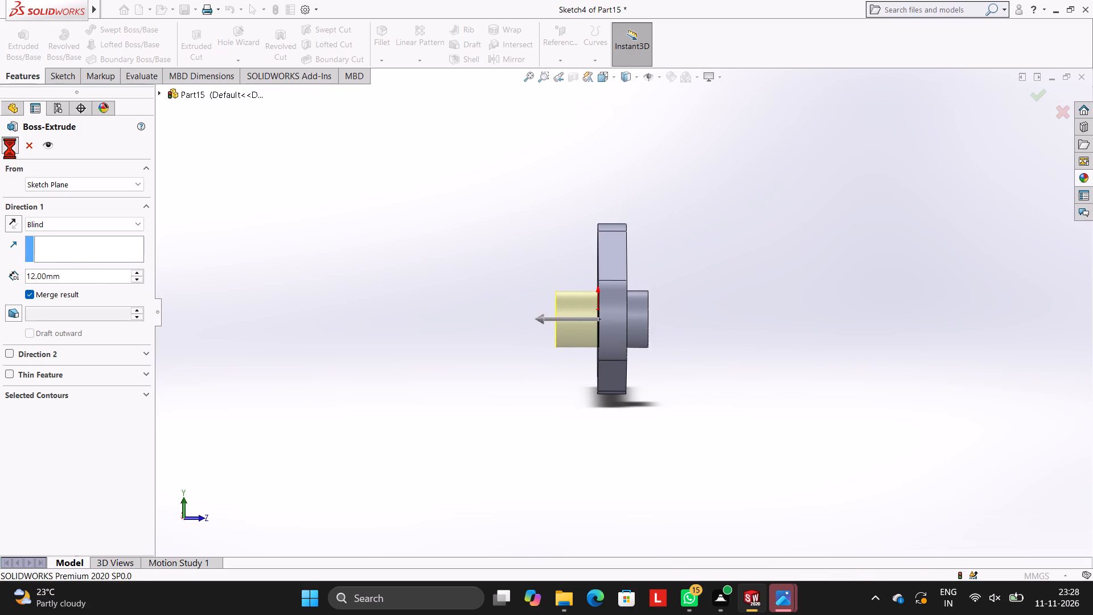
{"action": "left_click", "coordinate": [243, 256]}
Start a sketch on the plate's front face and draw a 26 mm diameter circle centred on the origin in the large end.
{"action": "middle_click_drag", "start_coordinate": [845, 303], "coordinate": [743, 216]}
{"action": "middle_click_drag", "start_coordinate": [806, 300], "coordinate": [770, 162]}
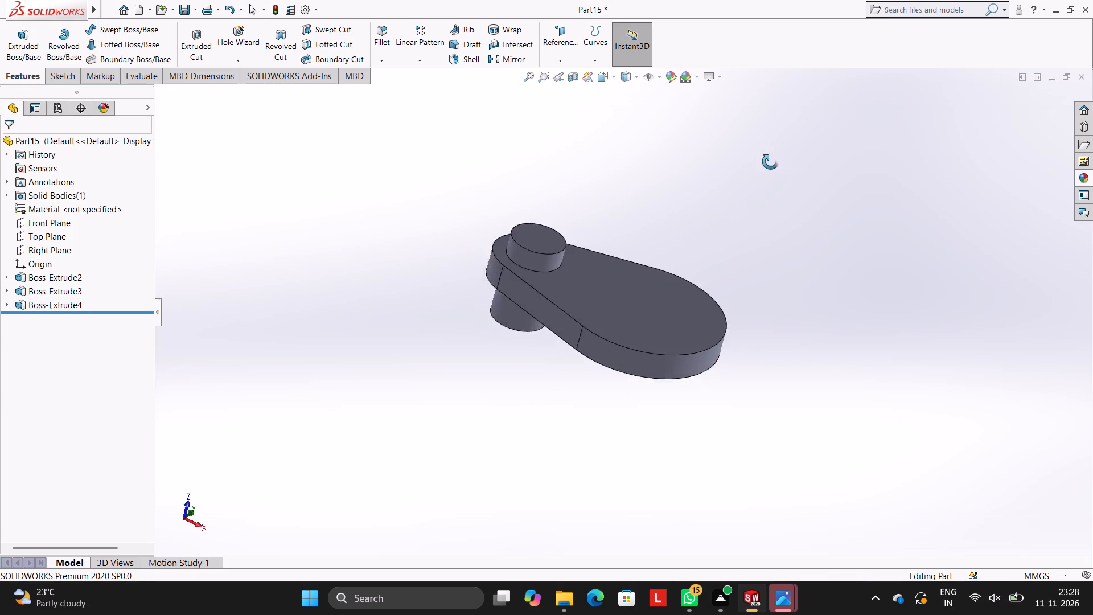
{"action": "middle_click_drag", "start_coordinate": [770, 162], "coordinate": [764, 163]}
{"action": "middle_click_drag", "start_coordinate": [766, 249], "coordinate": [782, 249]}
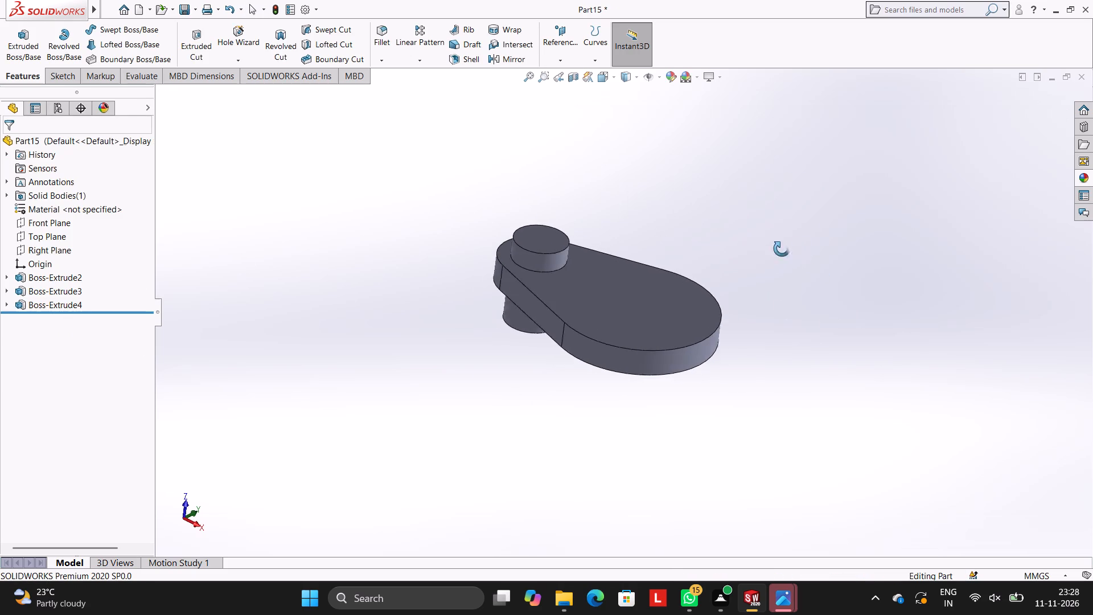
{"action": "middle_click_drag", "start_coordinate": [782, 249], "coordinate": [798, 313]}
{"action": "left_click", "coordinate": [656, 325]}
{"action": "left_click", "coordinate": [708, 293]}
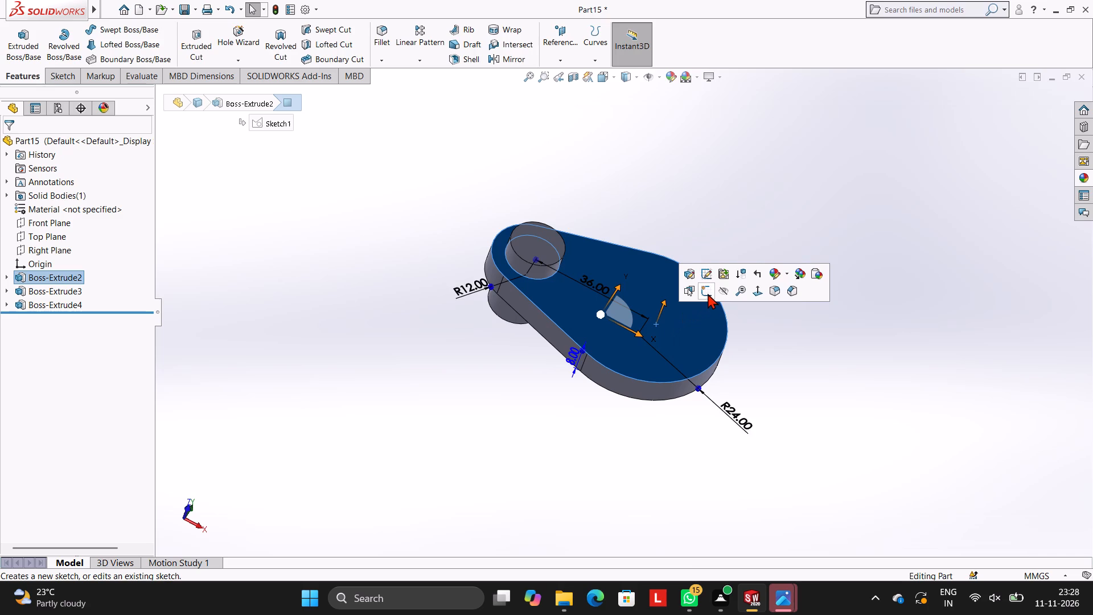
{"action": "key", "text": "ctrl+8"}
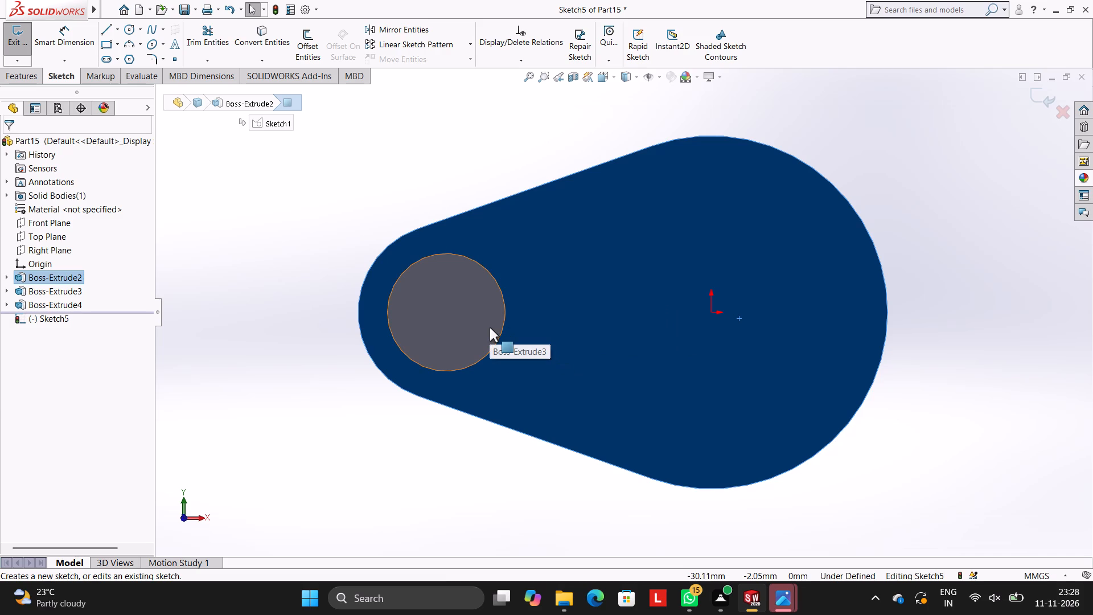
{"action": "left_click", "coordinate": [126, 27]}
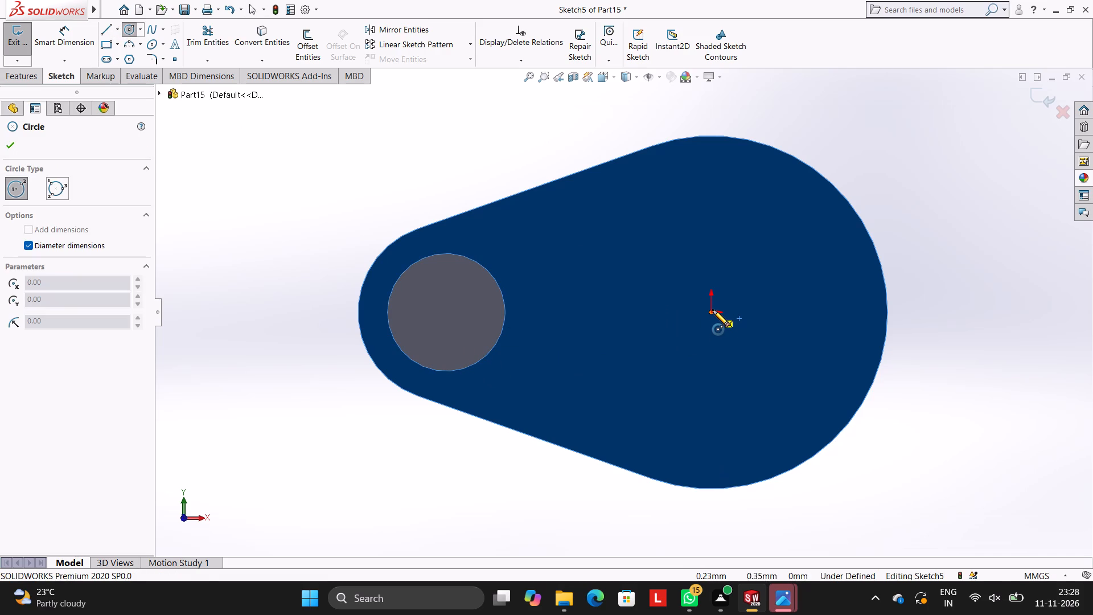
{"action": "left_click", "coordinate": [712, 312]}
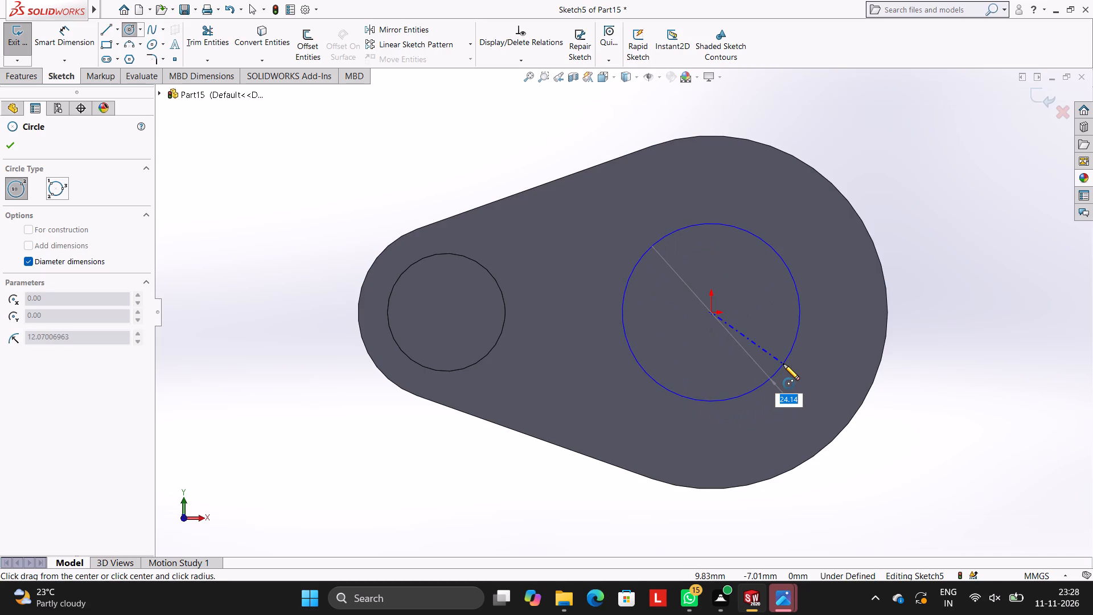
{"action": "type", "text": "26"}
{"action": "key", "text": "Return"}
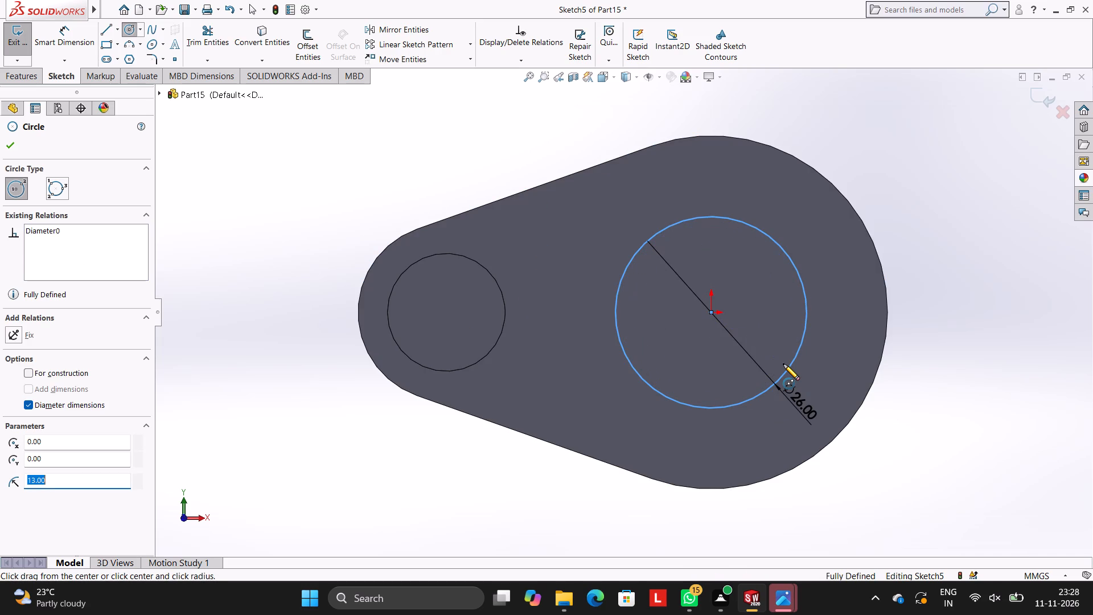
{"action": "key", "text": "Escape"}
{"action": "key", "text": "Escape"}
{"action": "key", "text": "Escape"}
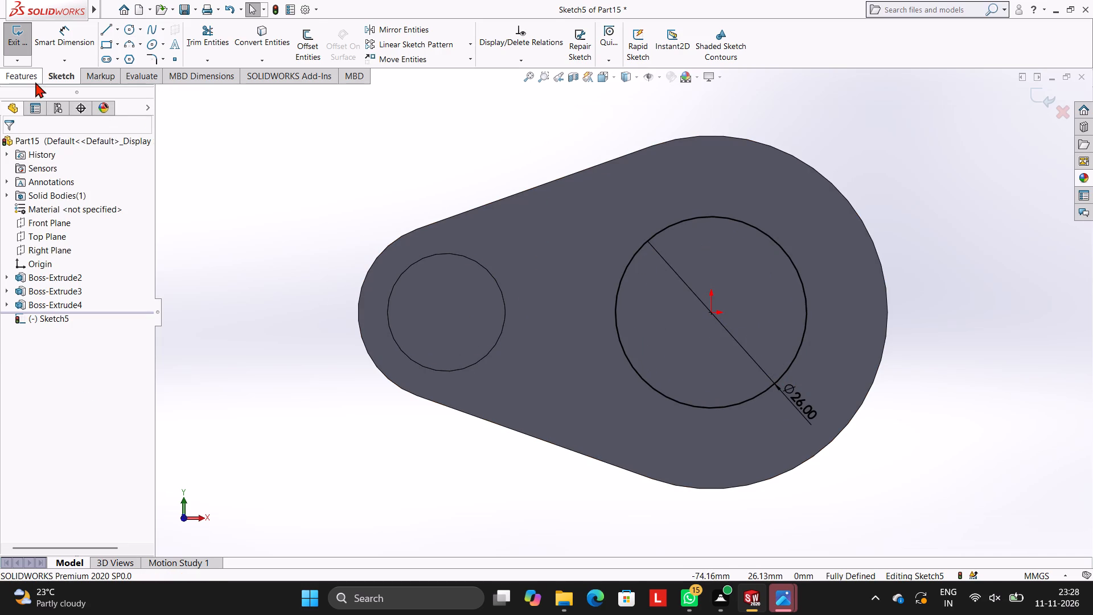
Extrude the 26 mm diameter circle outward from the plate's front face as a blind boss 16 mm deep, merged with the body.
{"action": "left_click", "coordinate": [31, 79]}
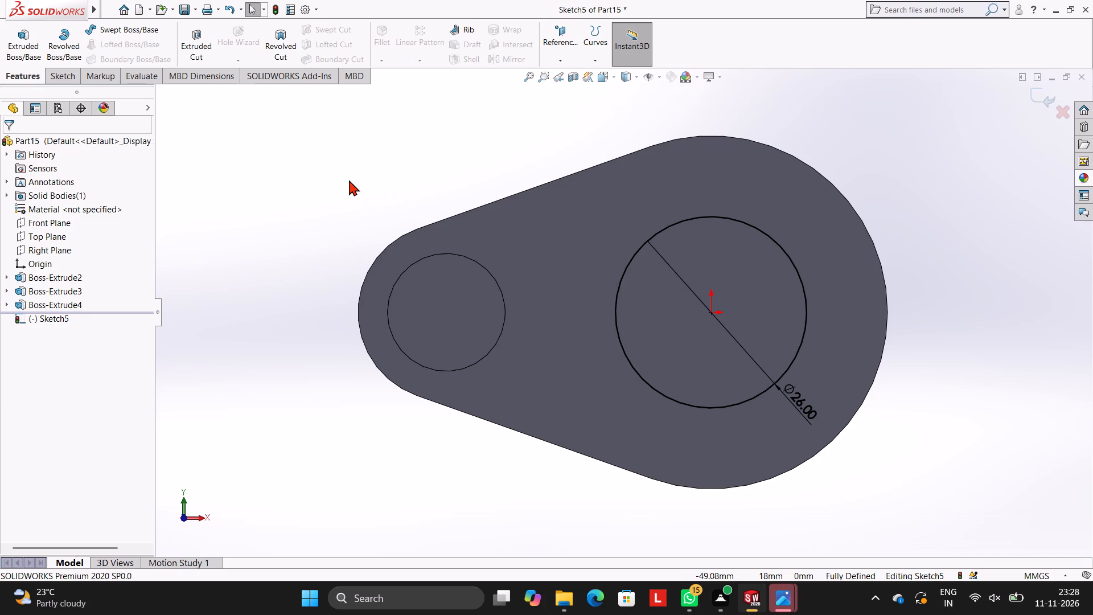
{"action": "left_click", "coordinate": [23, 50]}
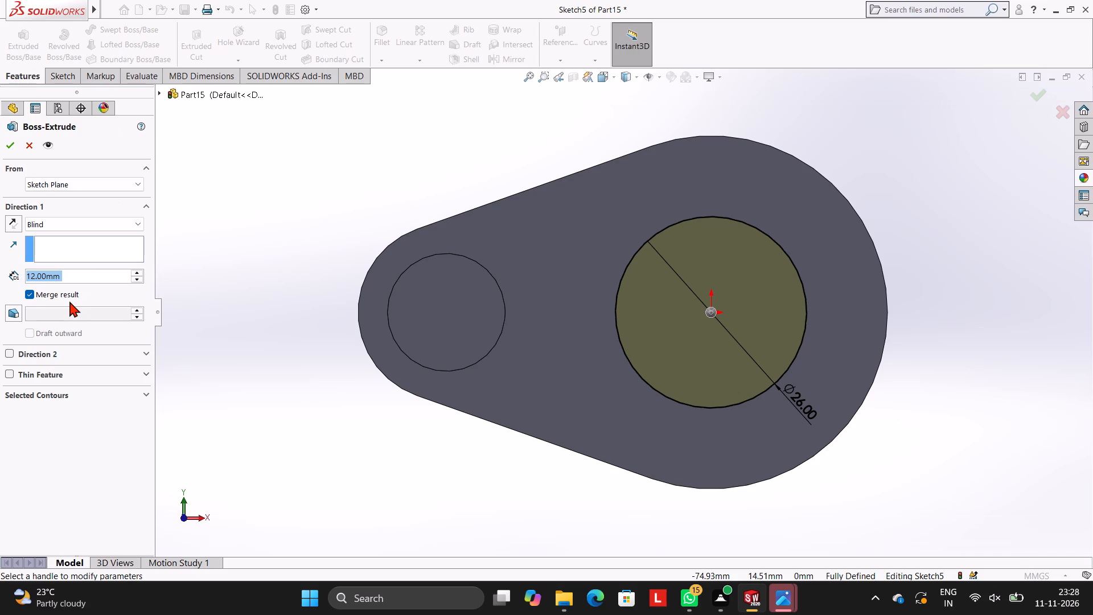
{"action": "type", "text": "16"}
{"action": "key", "text": "Return"}
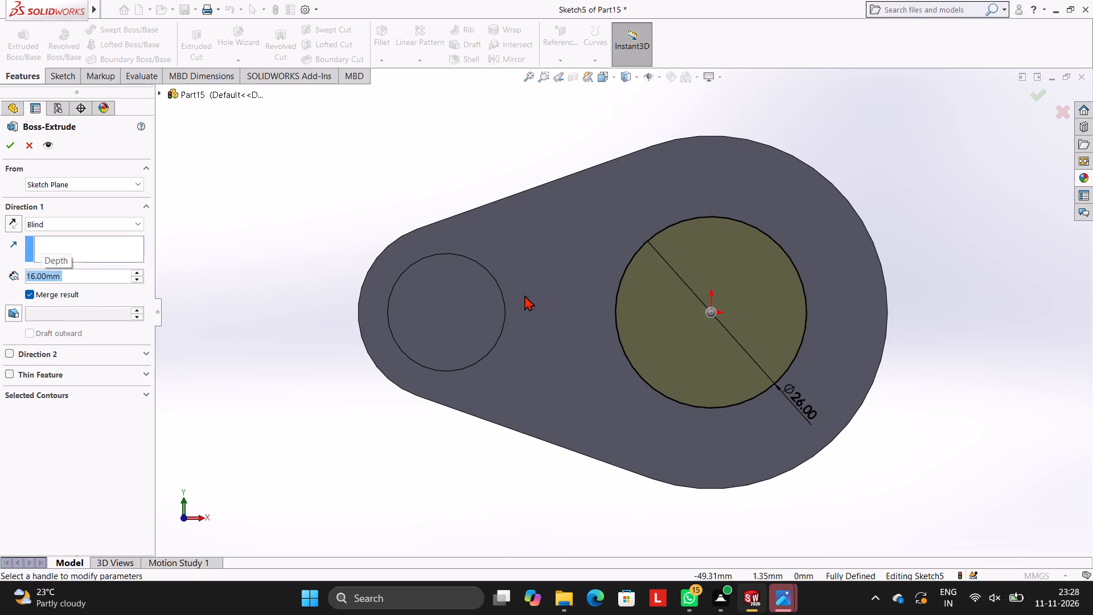
{"action": "middle_click_drag", "start_coordinate": [882, 299], "coordinate": [818, 157]}
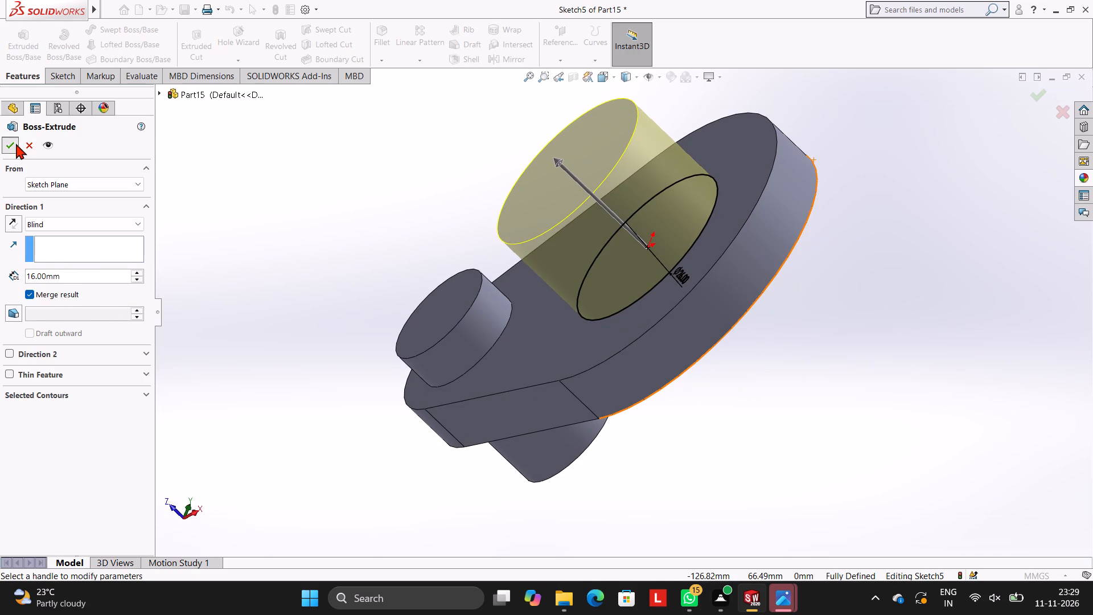
{"action": "left_click", "coordinate": [16, 143]}
{"action": "left_click", "coordinate": [232, 157]}
Start a sketch on the end face of the 26 mm boss and draw a 32 mm diameter circle centred on the origin.
{"action": "middle_click_drag", "start_coordinate": [447, 251], "coordinate": [552, 246]}
{"action": "scroll", "coordinate": [544, 249], "scroll_direction": "up", "scroll_amount": 3}
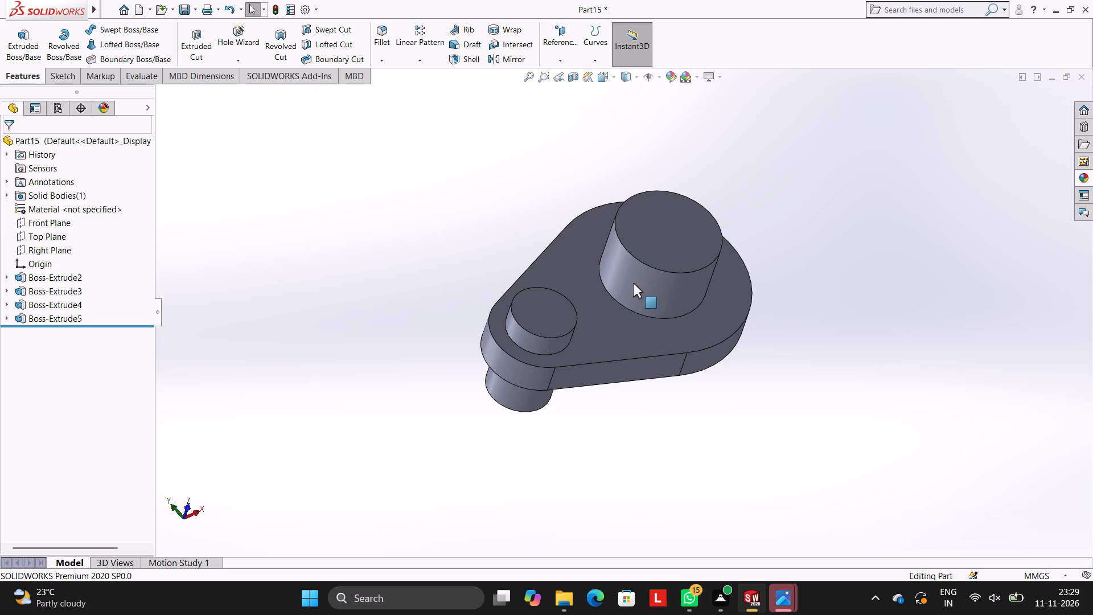
{"action": "middle_click_drag", "start_coordinate": [777, 233], "coordinate": [758, 233]}
{"action": "left_click", "coordinate": [678, 223]}
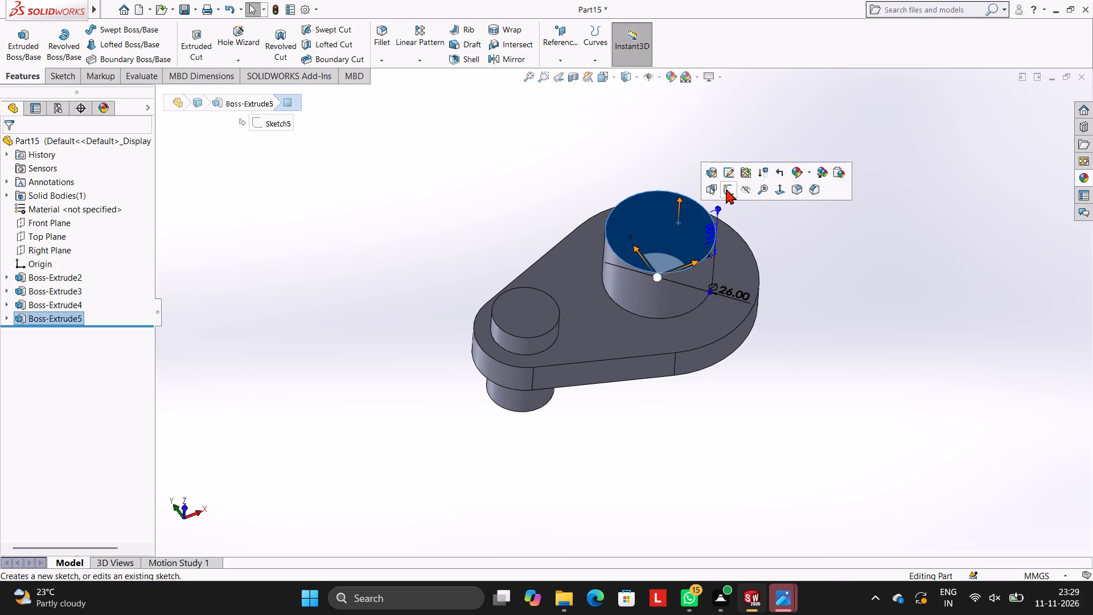
{"action": "left_click", "coordinate": [726, 188]}
{"action": "key", "text": "ctrl+8"}
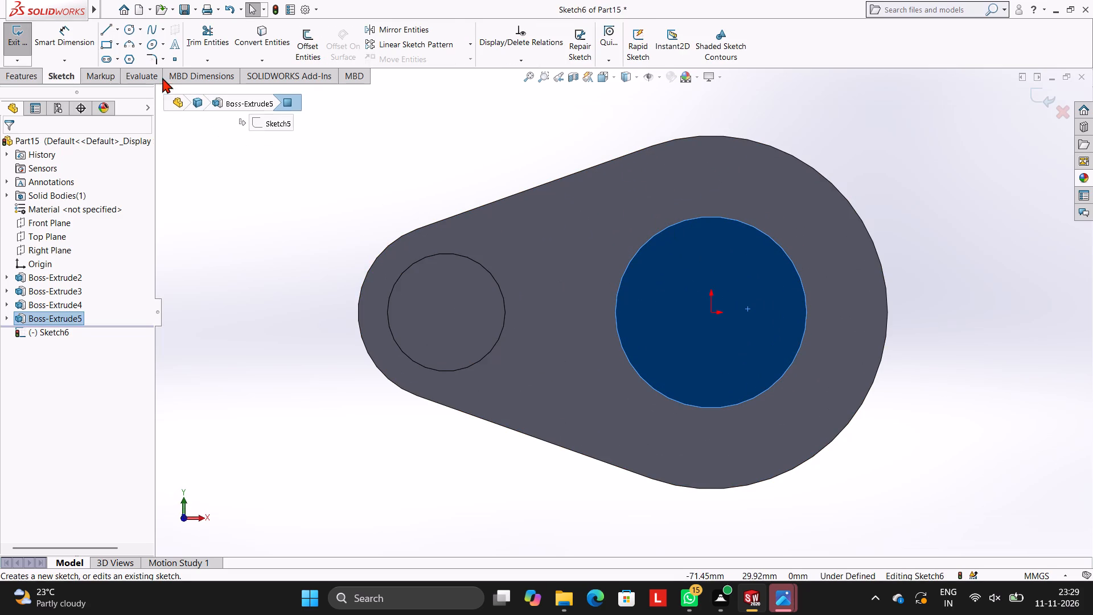
{"action": "left_click", "coordinate": [133, 28]}
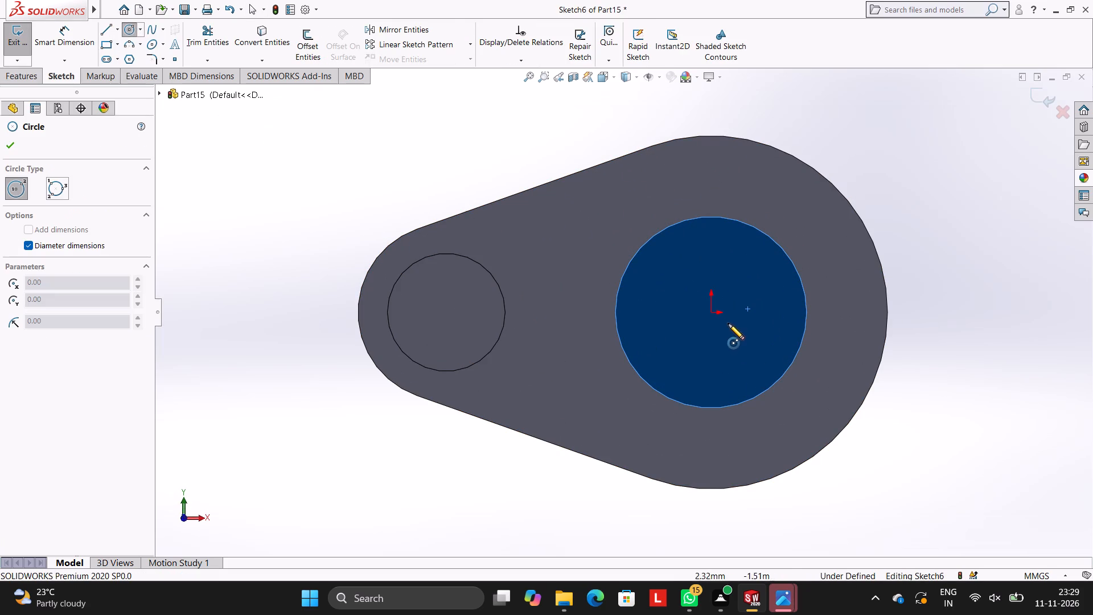
{"action": "left_click", "coordinate": [712, 313]}
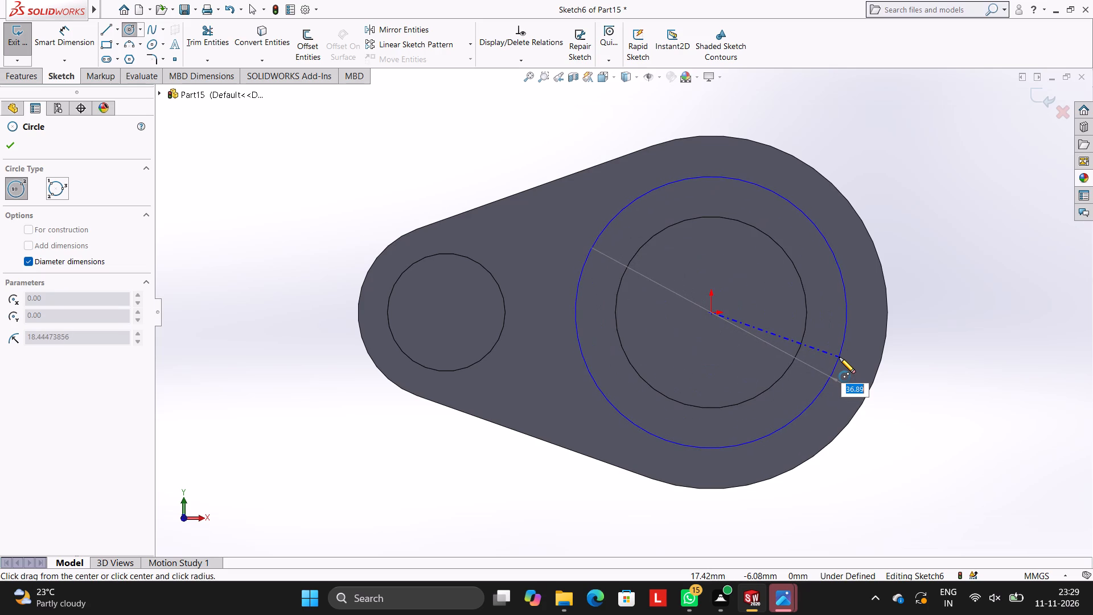
{"action": "type", "text": "32"}
{"action": "key", "text": "Return"}
{"action": "key", "text": "Escape"}
{"action": "key", "text": "Escape"}
{"action": "key", "text": "Escape"}
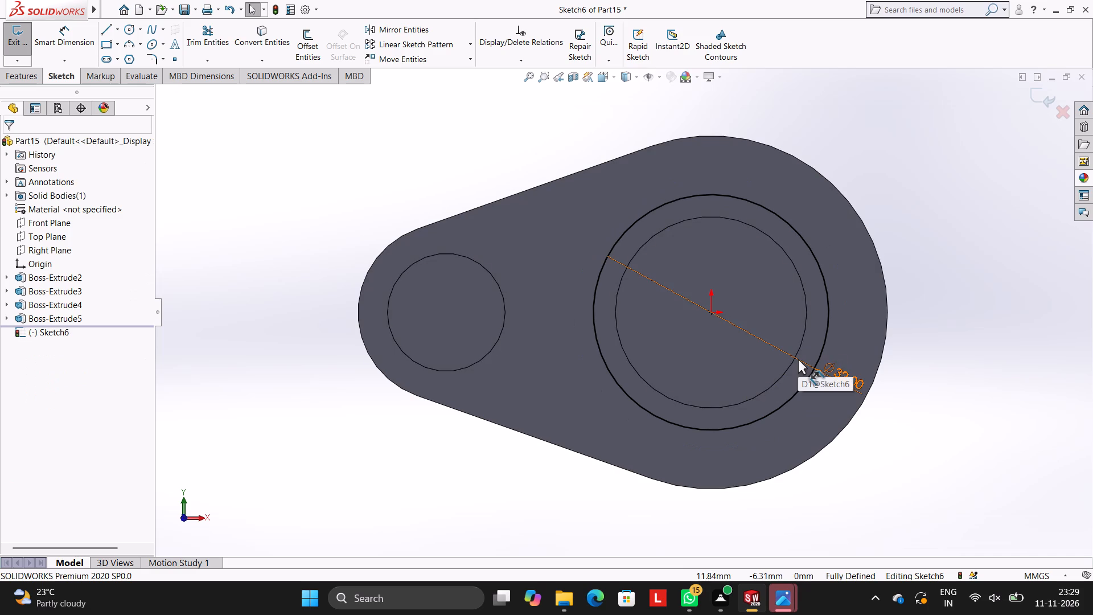
Extrude the 32 mm diameter circle outward from the 26 mm boss's end face as a blind boss 16 mm deep, merged with the body.
{"action": "left_click", "coordinate": [24, 80]}
{"action": "left_click", "coordinate": [27, 50]}
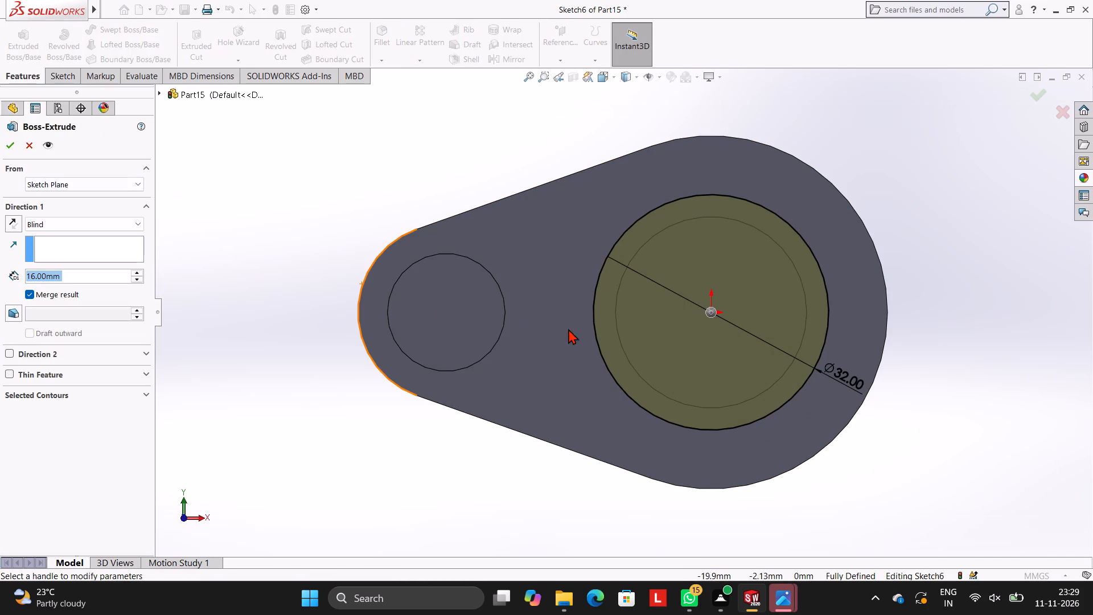
{"action": "middle_click_drag", "start_coordinate": [747, 324], "coordinate": [692, 169]}
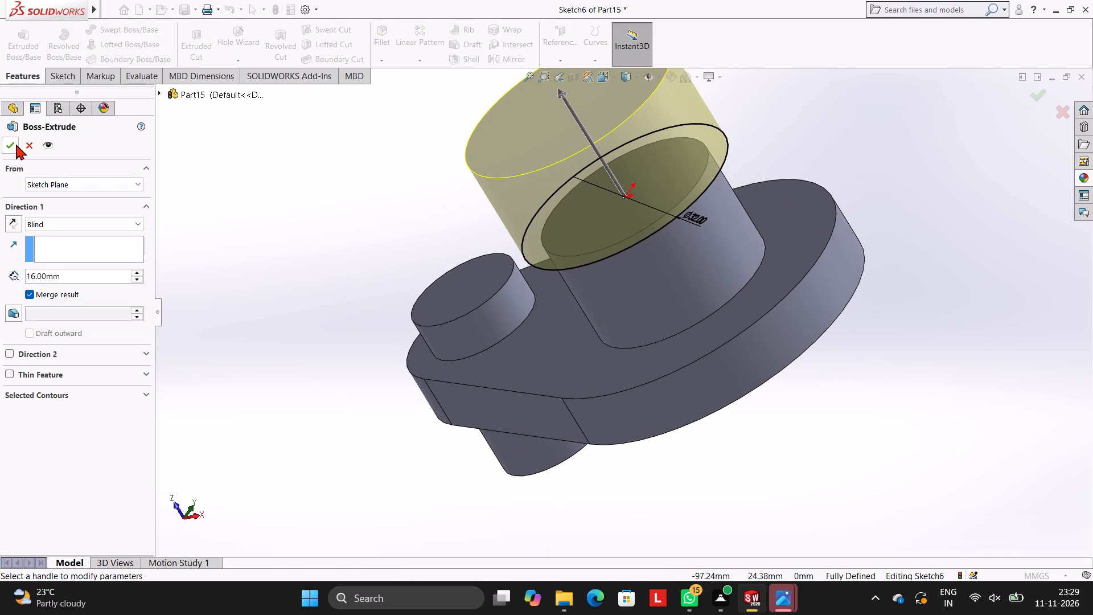
{"action": "left_click", "coordinate": [16, 144]}
{"action": "left_click_drag", "start_coordinate": [185, 167], "coordinate": [190, 169]}
Start a sketch on the end face of the 32 mm boss and draw a 26 mm diameter circle centred on the origin.
{"action": "middle_click_drag", "start_coordinate": [267, 206], "coordinate": [340, 209]}
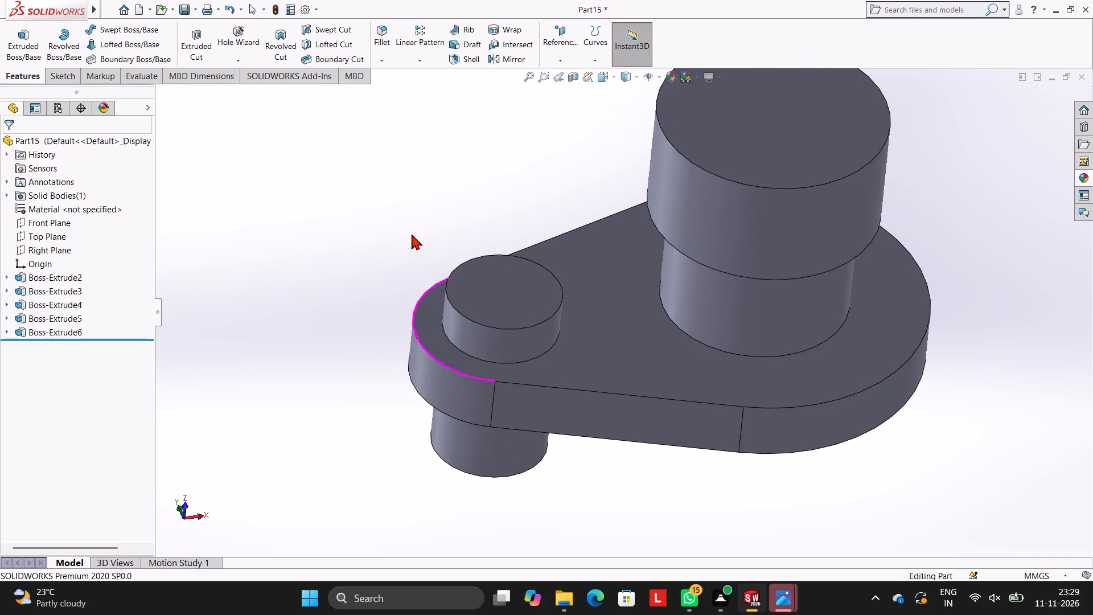
{"action": "scroll", "coordinate": [472, 244], "scroll_direction": "up", "scroll_amount": 3}
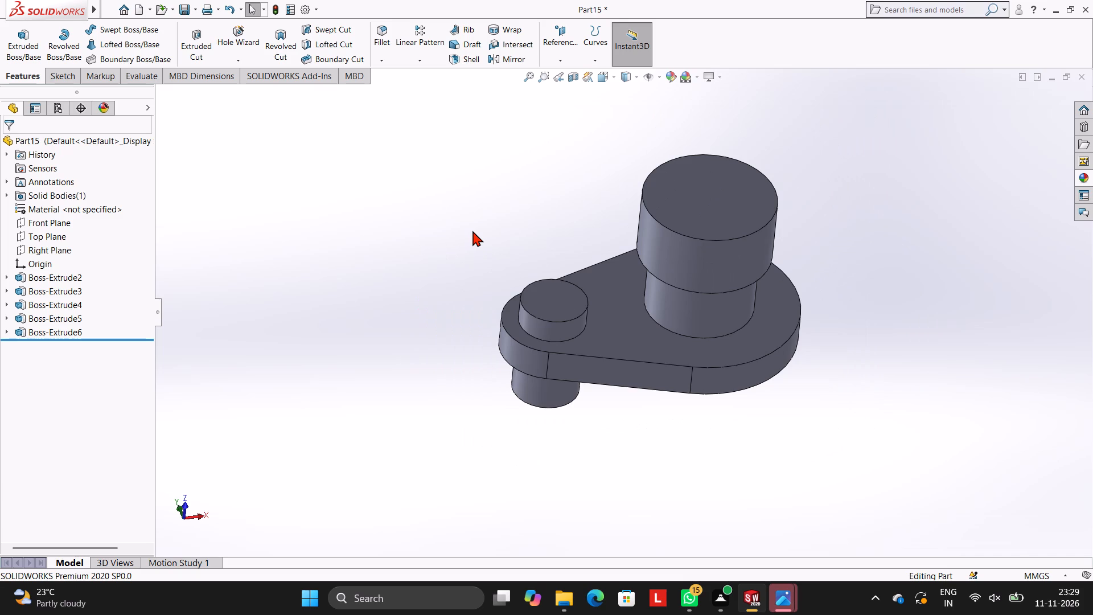
{"action": "left_click", "coordinate": [696, 192]}
{"action": "left_click", "coordinate": [746, 159]}
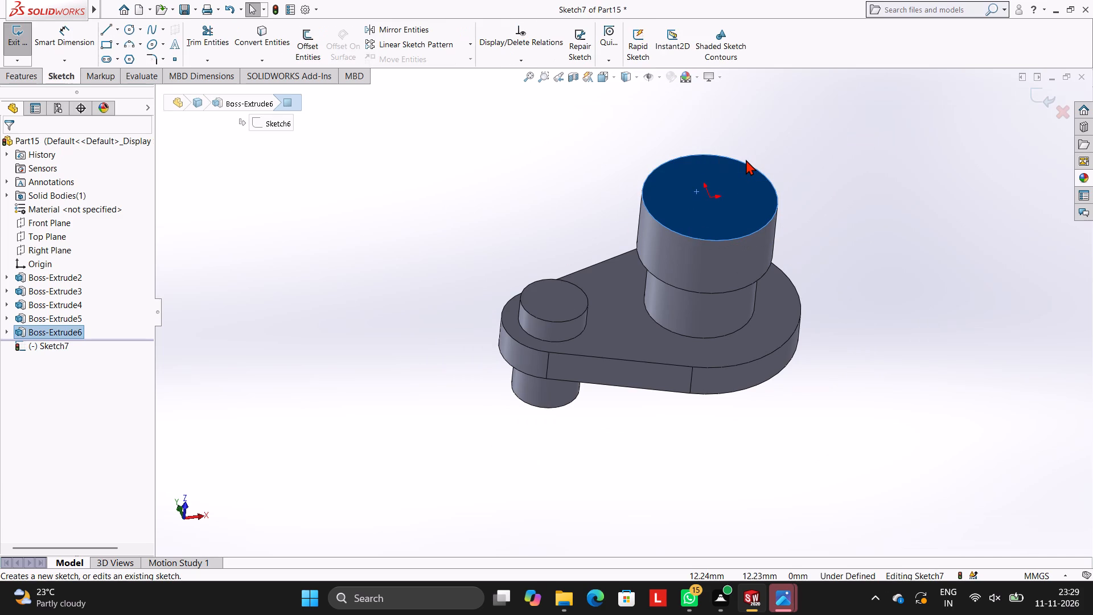
{"action": "key", "text": "ctrl+8"}
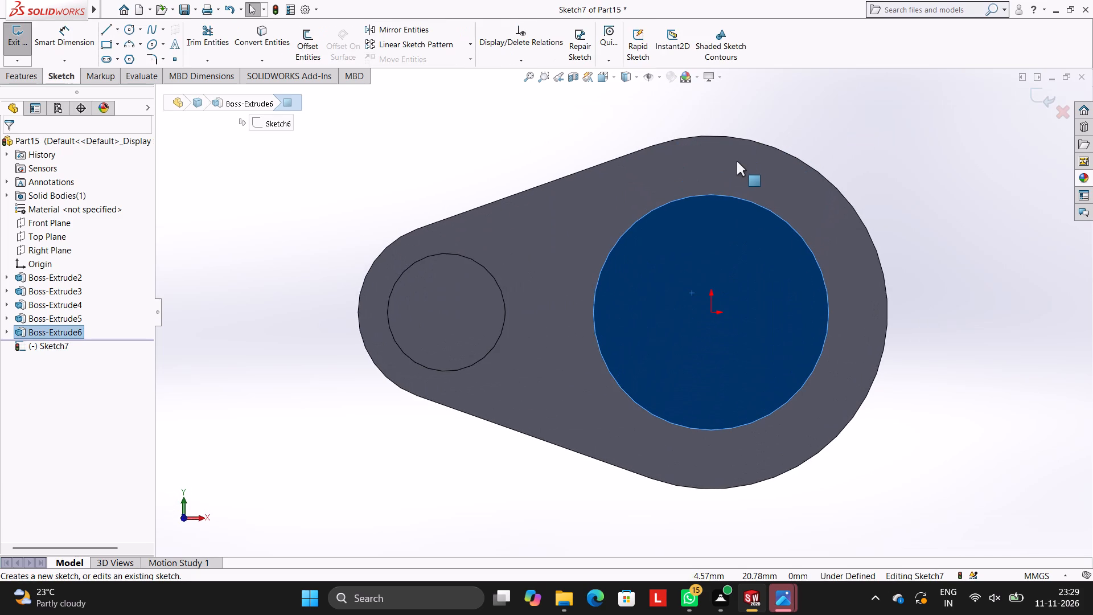
{"action": "left_click", "coordinate": [129, 26]}
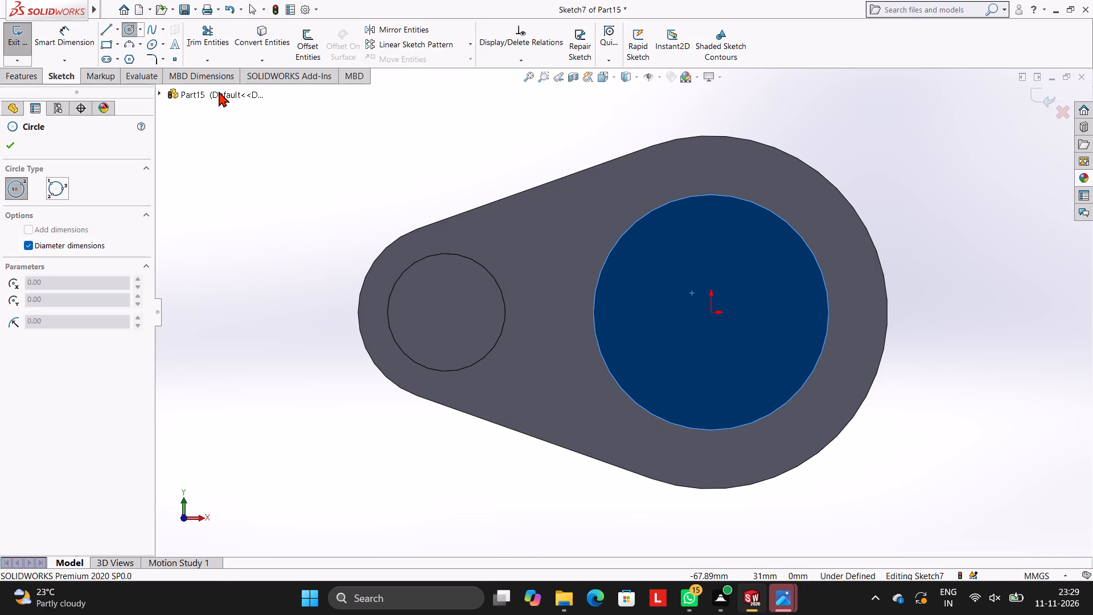
{"action": "left_click", "coordinate": [712, 313]}
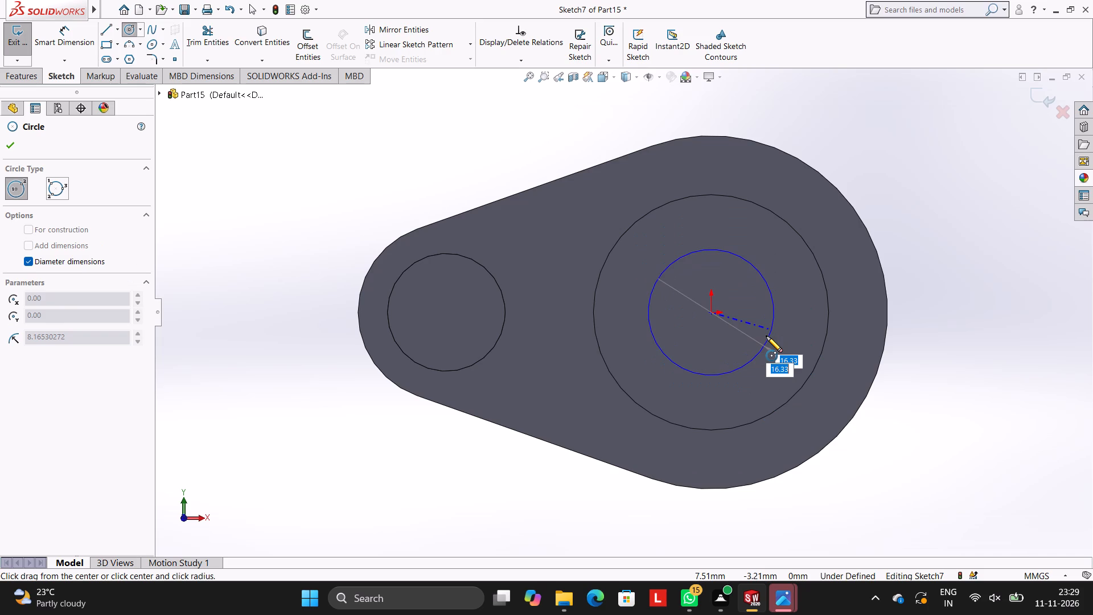
{"action": "type", "text": "26"}
{"action": "key", "text": "Return"}
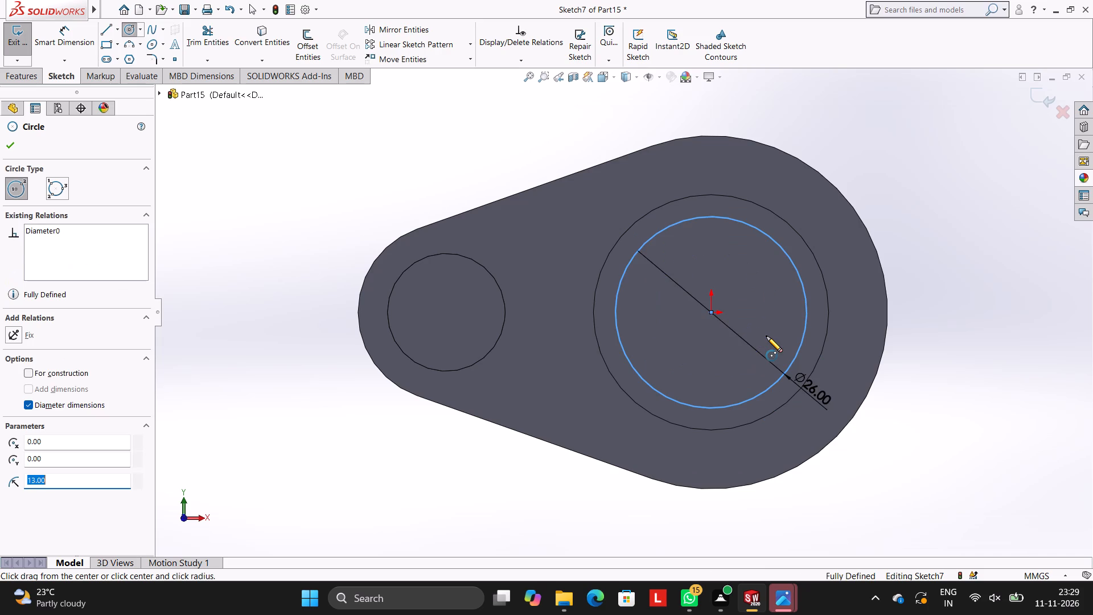
{"action": "key", "text": "Escape"}
{"action": "key", "text": "Escape"}
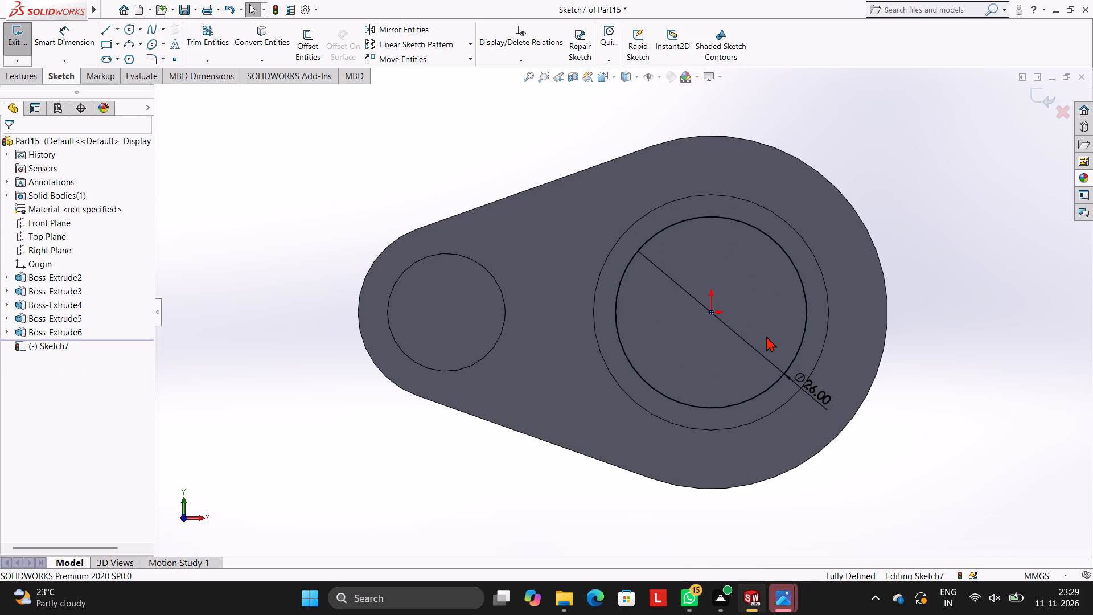
Cut-extrude the 26 mm diameter circle into the 32 mm boss as a blind pocket 15 mm deep.
{"action": "left_click", "coordinate": [32, 79]}
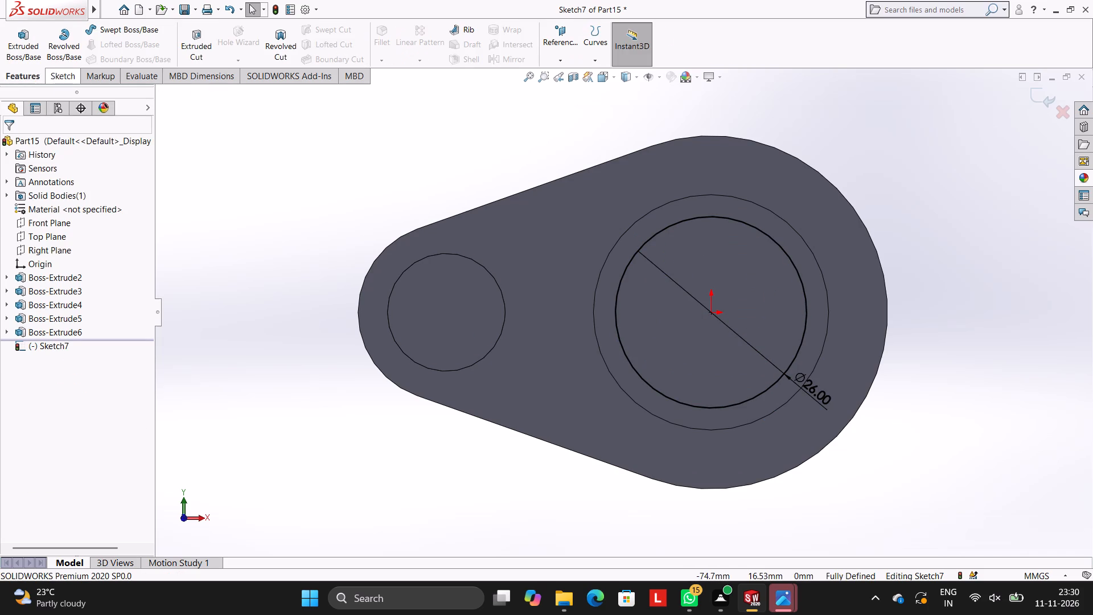
{"action": "left_click", "coordinate": [204, 52]}
{"action": "middle_click_drag", "start_coordinate": [559, 228], "coordinate": [537, 189]}
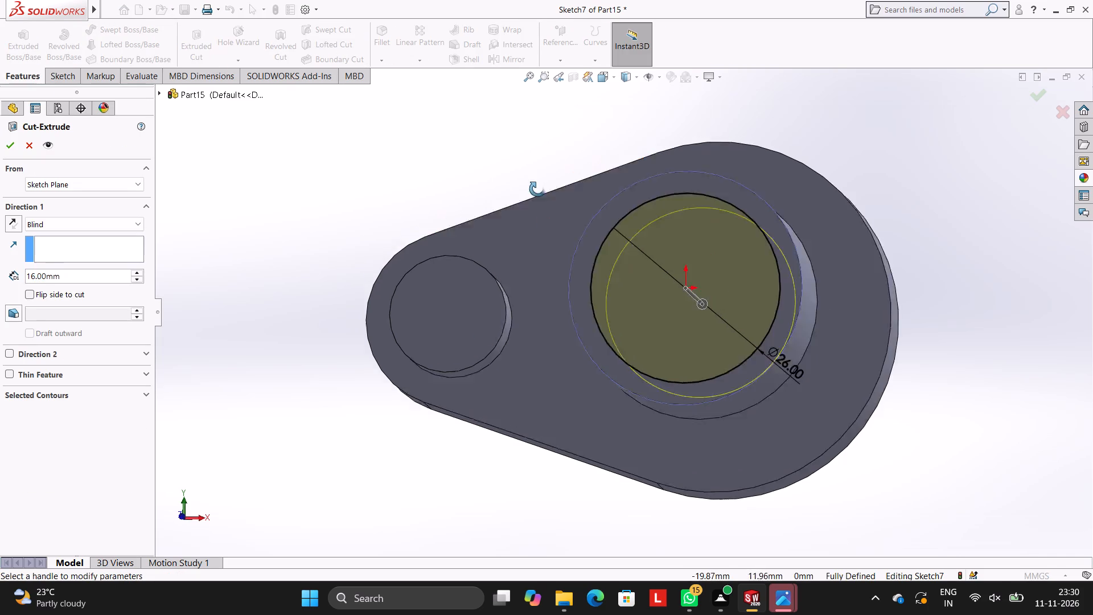
{"action": "middle_click_drag", "start_coordinate": [537, 189], "coordinate": [496, 142]}
{"action": "middle_click_drag", "start_coordinate": [588, 173], "coordinate": [545, 169]}
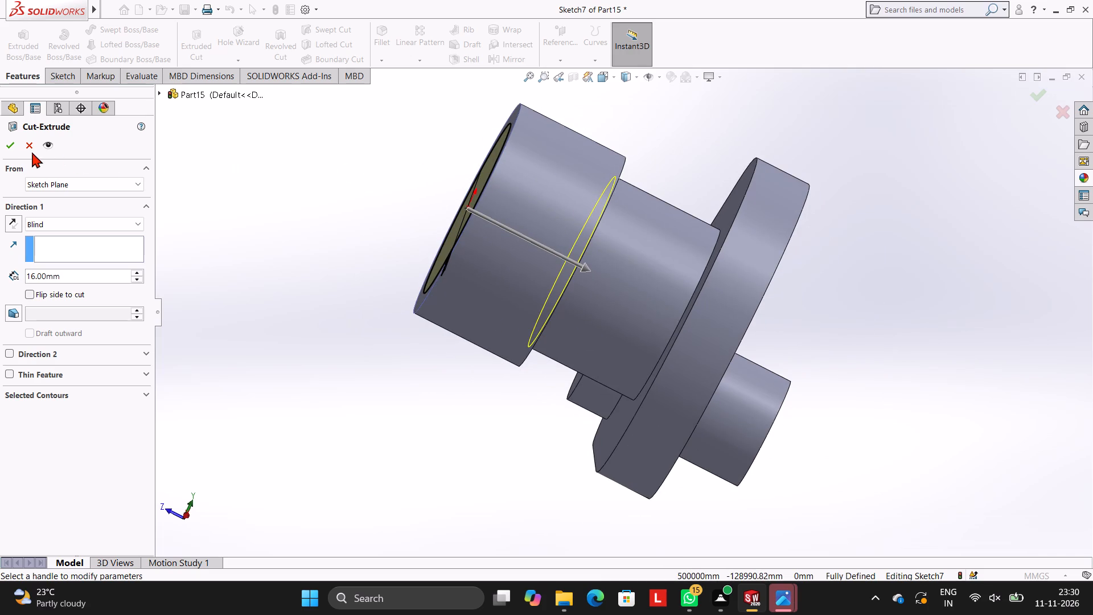
{"action": "left_click", "coordinate": [9, 145]}
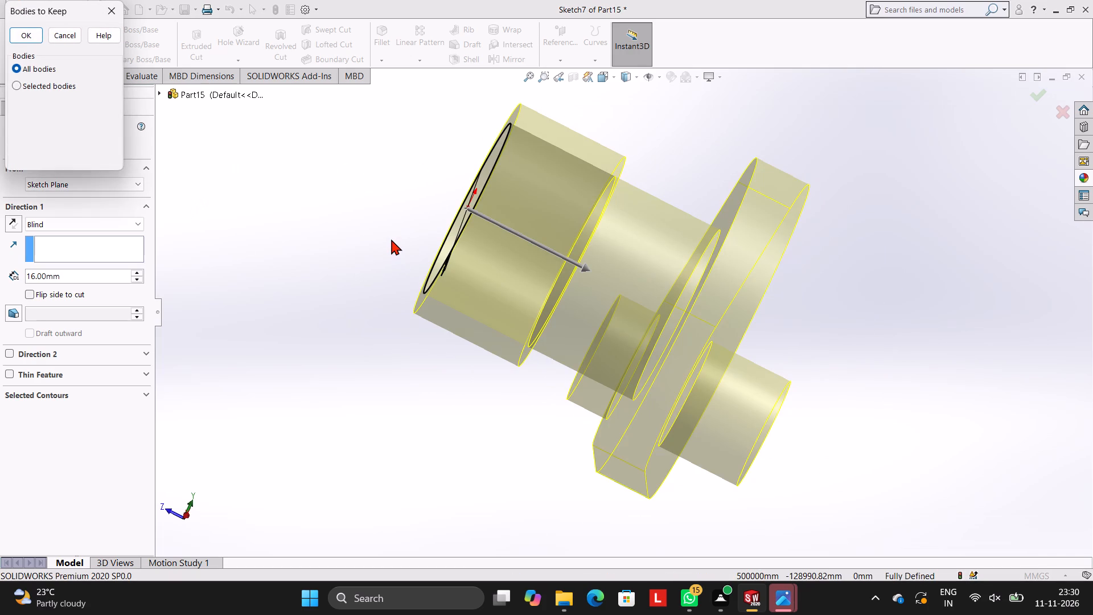
{"action": "left_click", "coordinate": [77, 274]}
{"action": "left_click", "coordinate": [116, 8]}
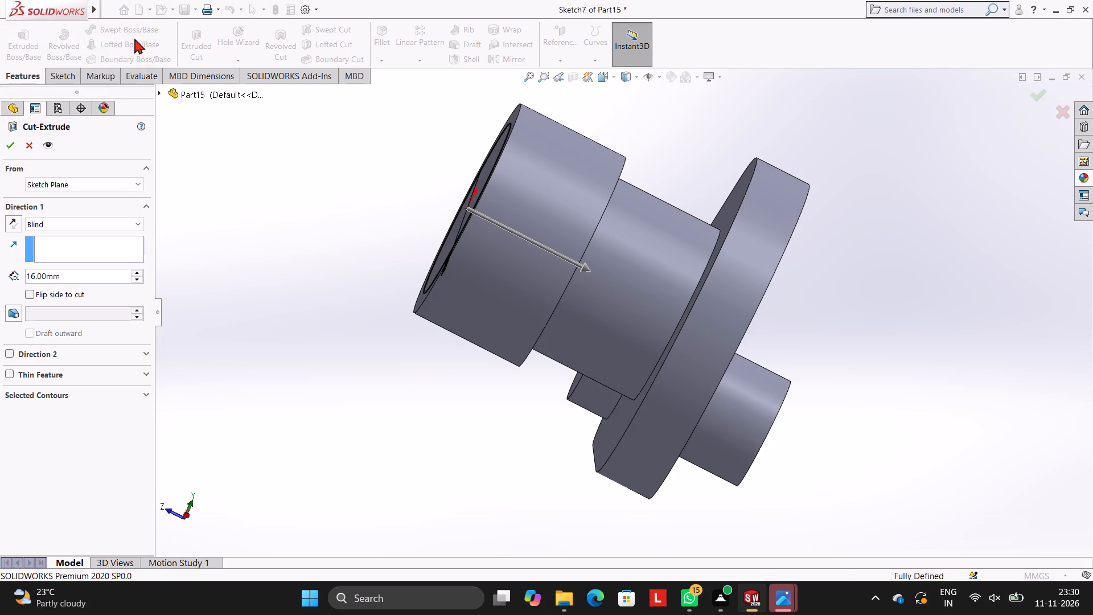
{"action": "left_click", "coordinate": [68, 274]}
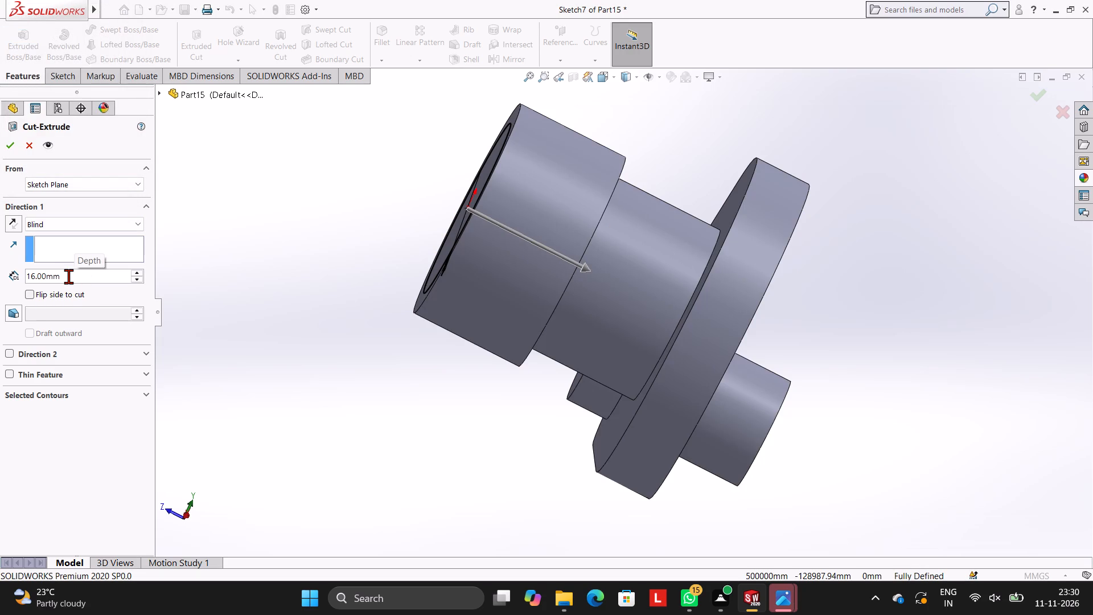
{"action": "key", "text": "BackSpace"}
{"action": "key", "text": "BackSpace"}
{"action": "key", "text": "BackSpace"}
{"action": "key", "text": "BackSpace"}
{"action": "key", "text": "BackSpace"}
{"action": "key", "text": "BackSpace"}
{"action": "key", "text": "BackSpace"}
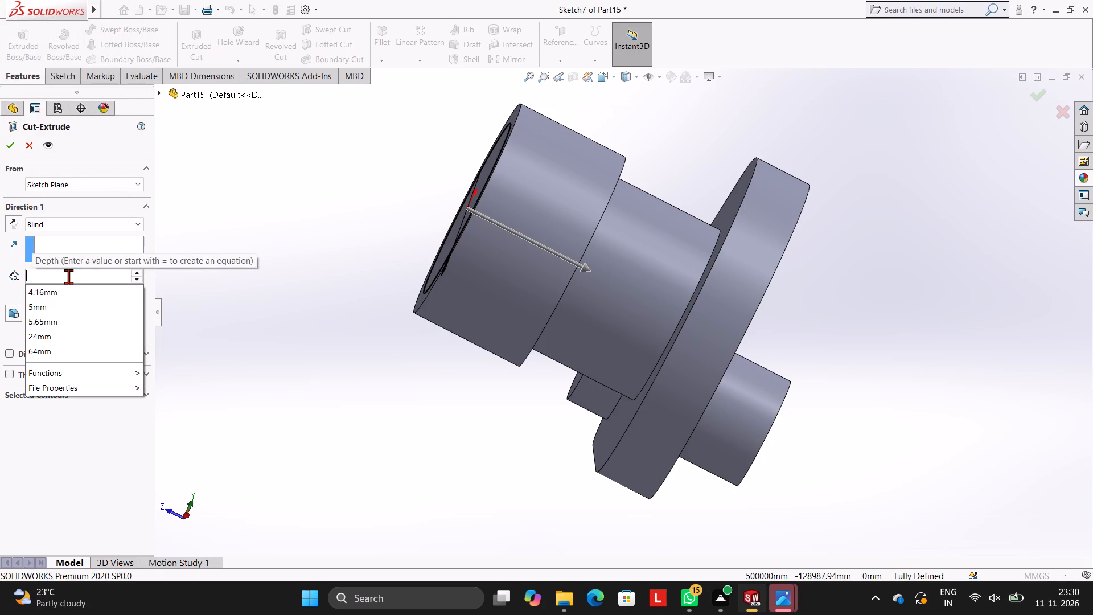
{"action": "type", "text": "15"}
{"action": "key", "text": "Return"}
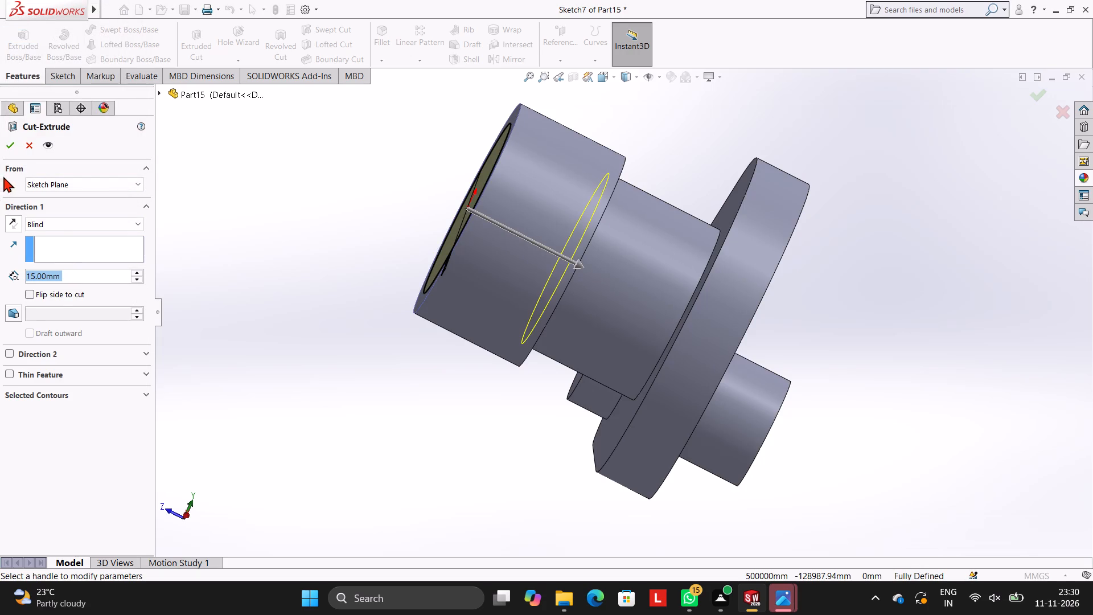
{"action": "left_click", "coordinate": [16, 150]}
{"action": "left_click", "coordinate": [245, 190]}
Fillet the circular edge where the large 26 mm boss meets the plate's front face with a symmetric 3 mm radius.
{"action": "middle_click_drag", "start_coordinate": [302, 192], "coordinate": [380, 213]}
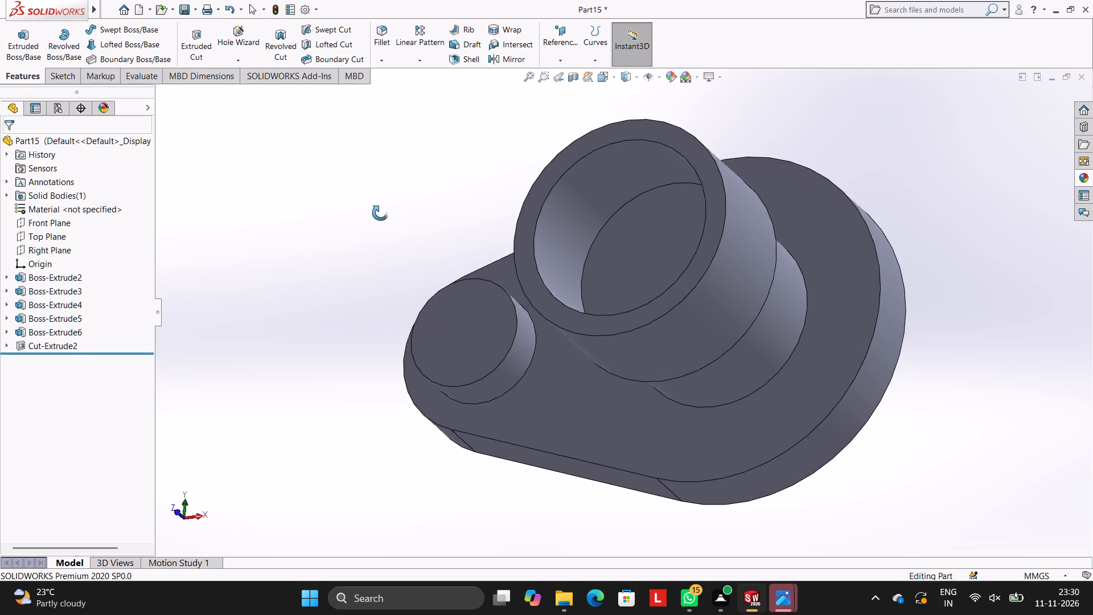
{"action": "middle_click_drag", "start_coordinate": [380, 213], "coordinate": [389, 216]}
{"action": "scroll", "coordinate": [510, 263], "scroll_direction": "up", "scroll_amount": 1}
{"action": "middle_click_drag", "start_coordinate": [574, 277], "coordinate": [521, 276]}
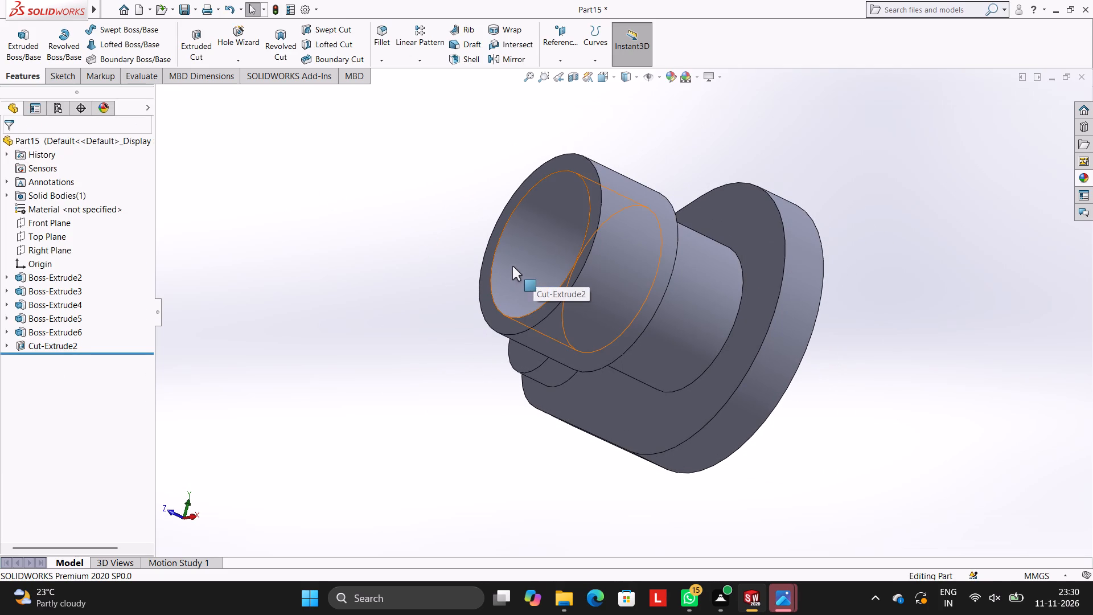
{"action": "middle_click_drag", "start_coordinate": [480, 280], "coordinate": [543, 283]}
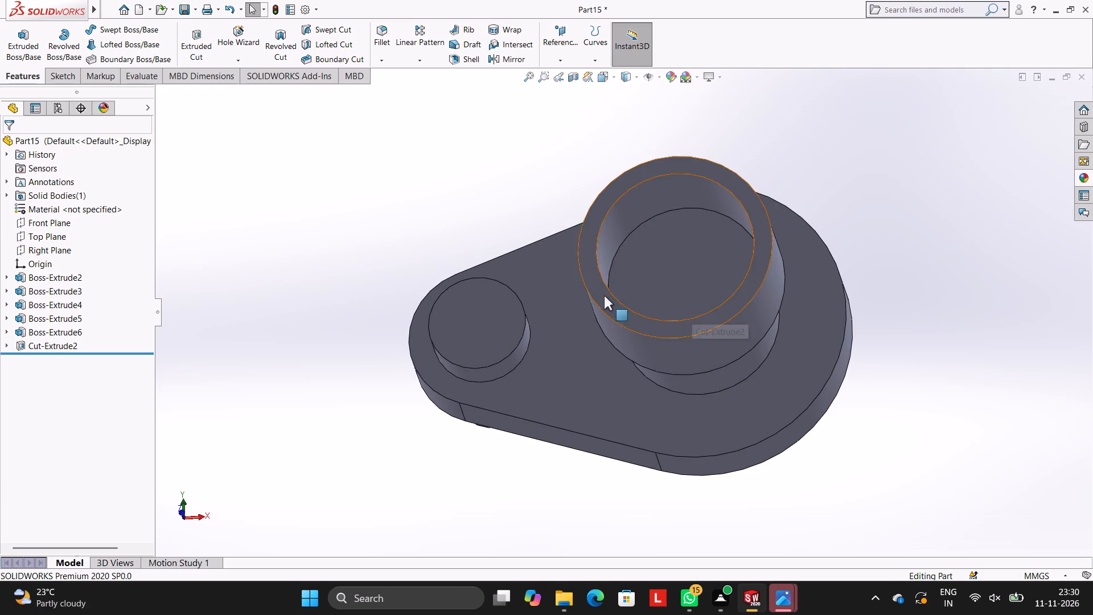
{"action": "middle_click_drag", "start_coordinate": [607, 294], "coordinate": [616, 273]}
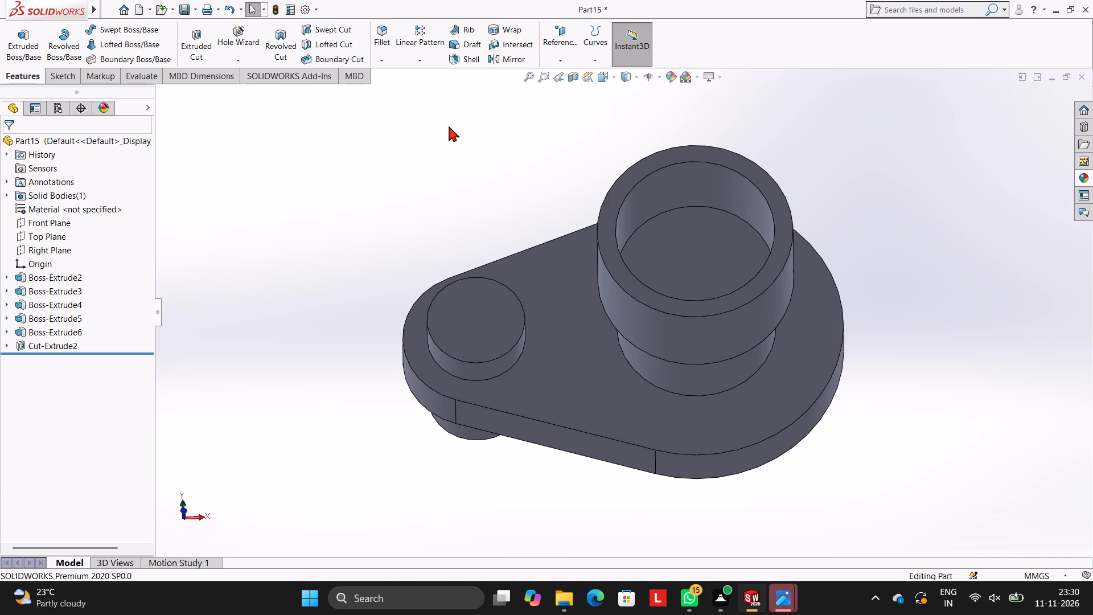
{"action": "left_click", "coordinate": [387, 60]}
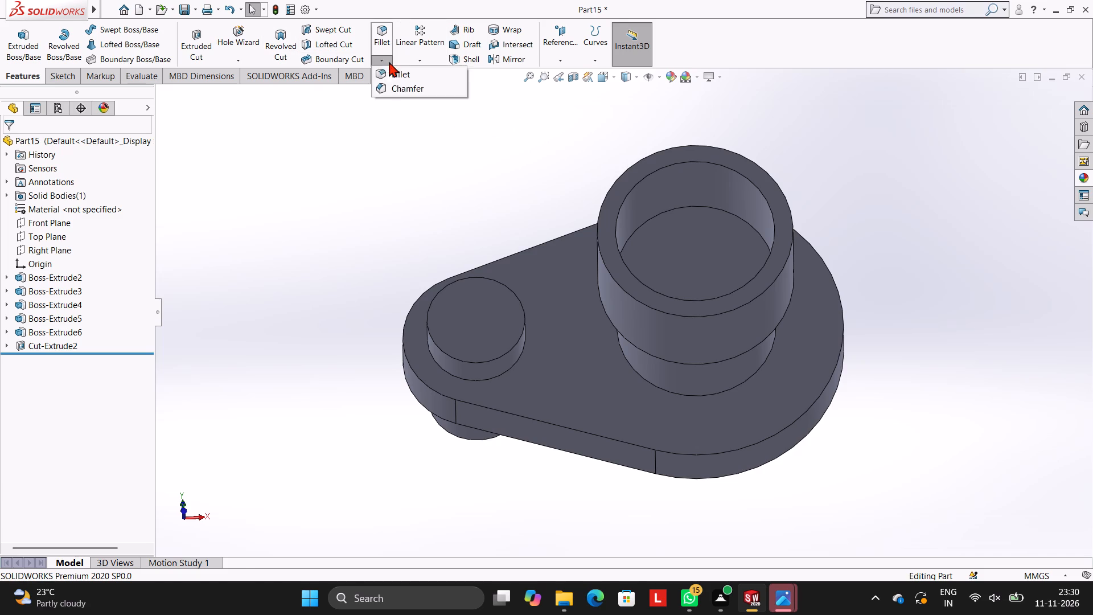
{"action": "left_click", "coordinate": [398, 76]}
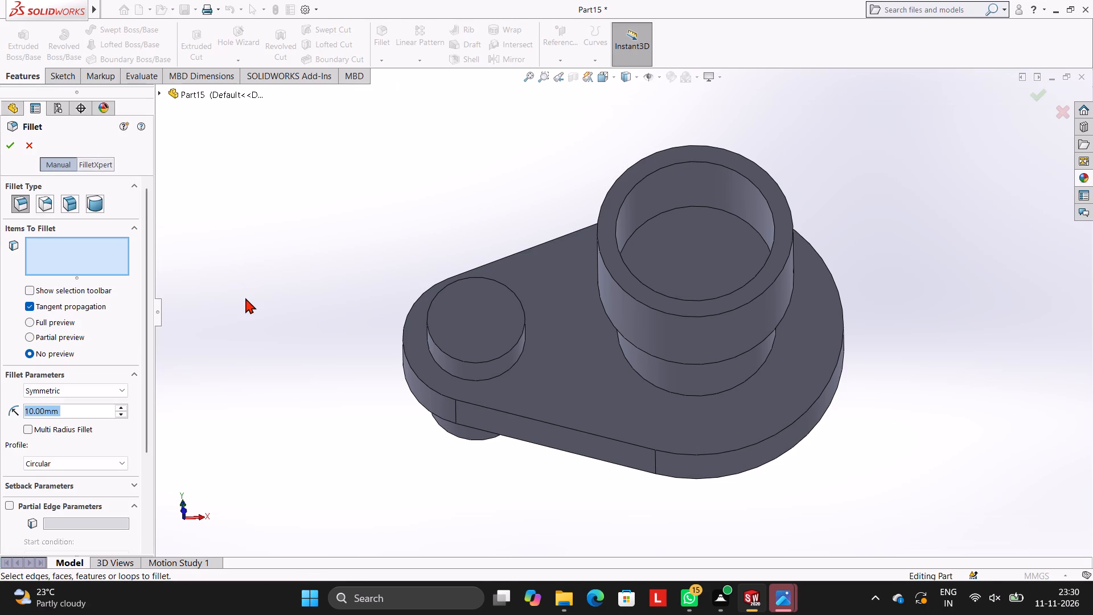
{"action": "key", "text": "3"}
{"action": "key", "text": "Return"}
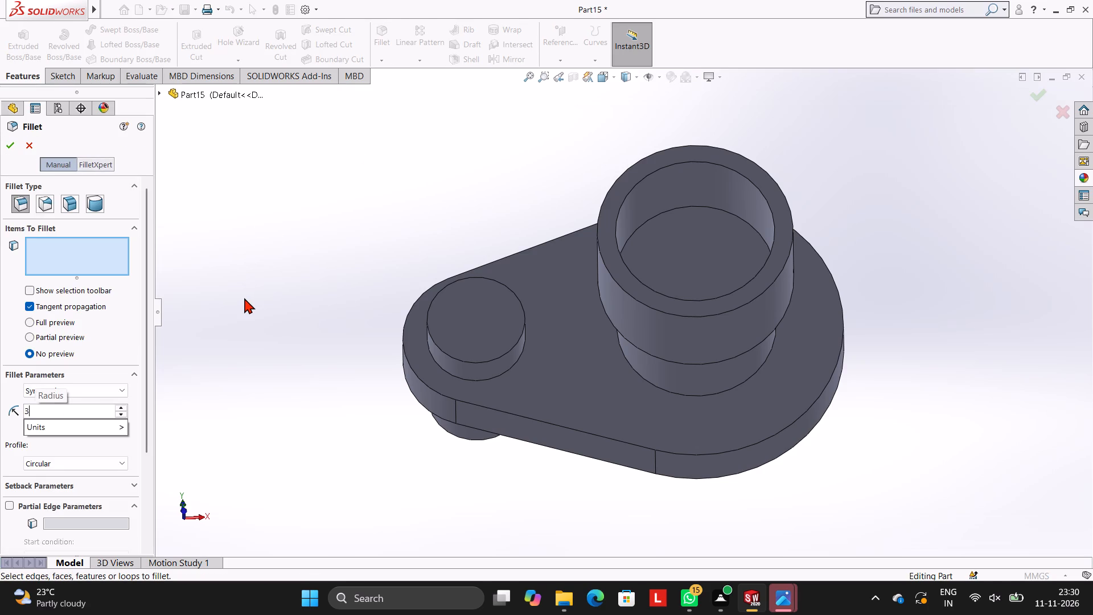
{"action": "left_click", "coordinate": [695, 396]}
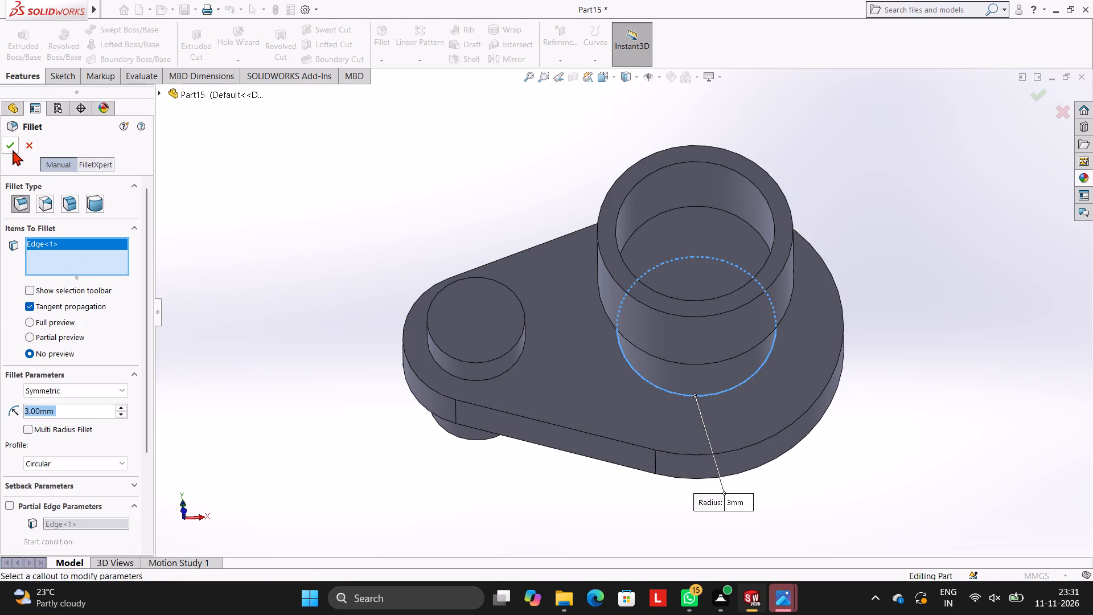
{"action": "left_click", "coordinate": [15, 149]}
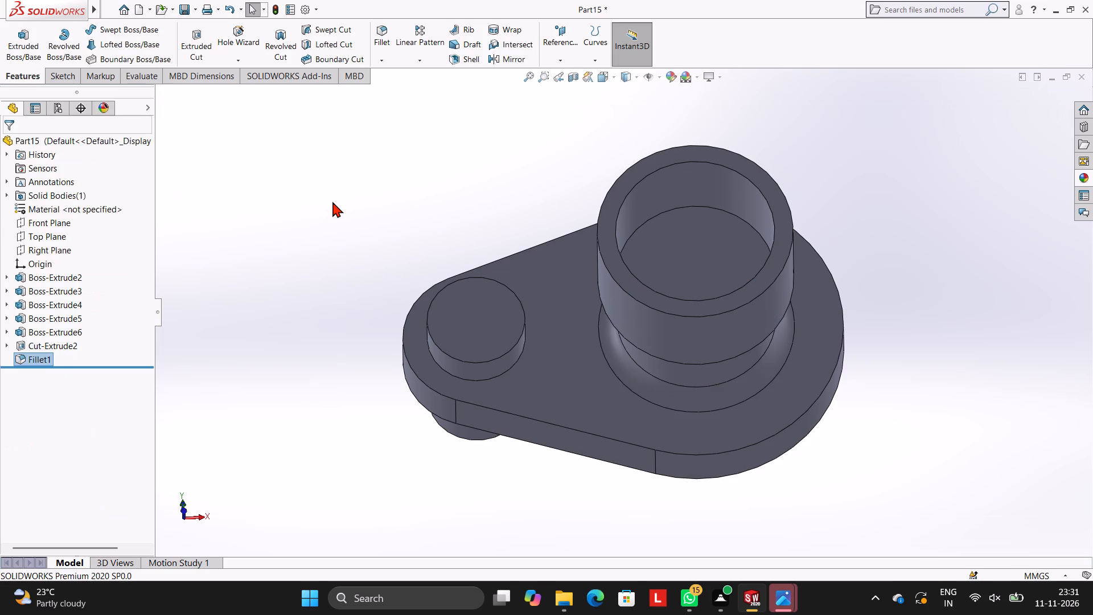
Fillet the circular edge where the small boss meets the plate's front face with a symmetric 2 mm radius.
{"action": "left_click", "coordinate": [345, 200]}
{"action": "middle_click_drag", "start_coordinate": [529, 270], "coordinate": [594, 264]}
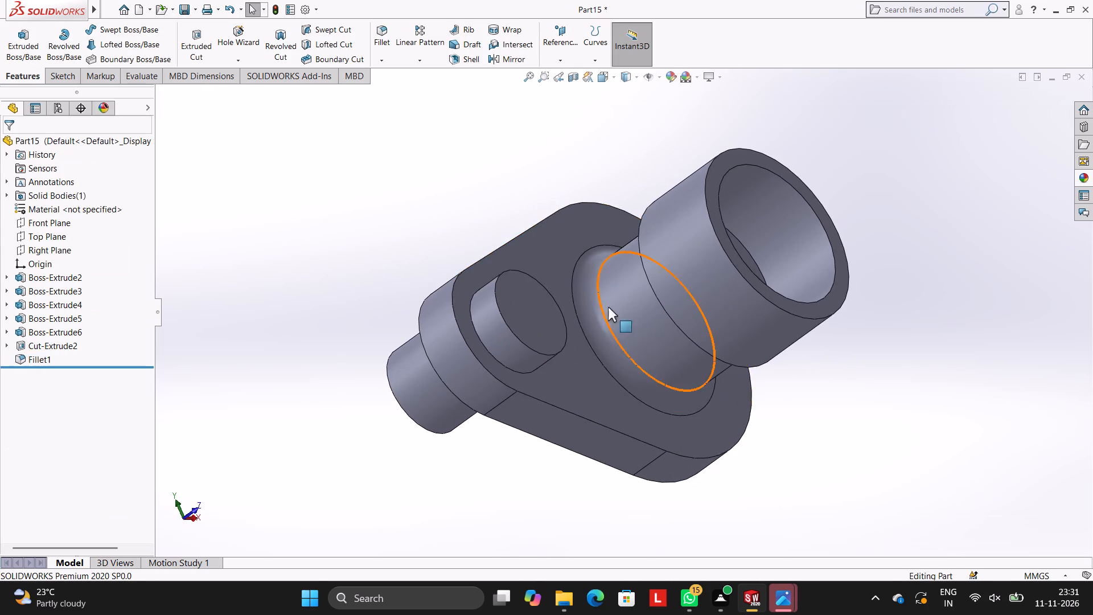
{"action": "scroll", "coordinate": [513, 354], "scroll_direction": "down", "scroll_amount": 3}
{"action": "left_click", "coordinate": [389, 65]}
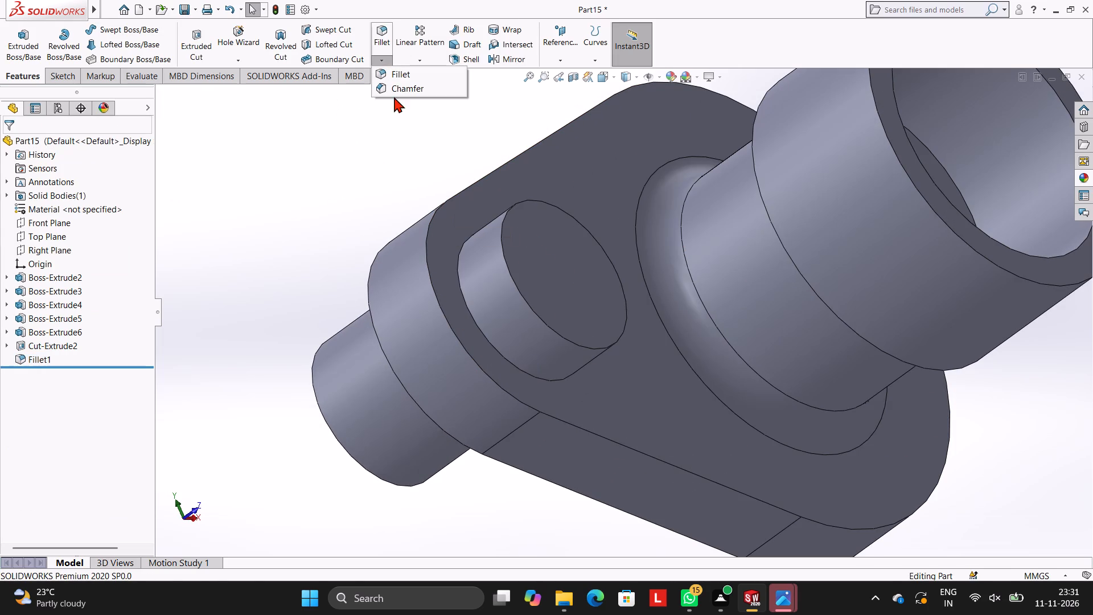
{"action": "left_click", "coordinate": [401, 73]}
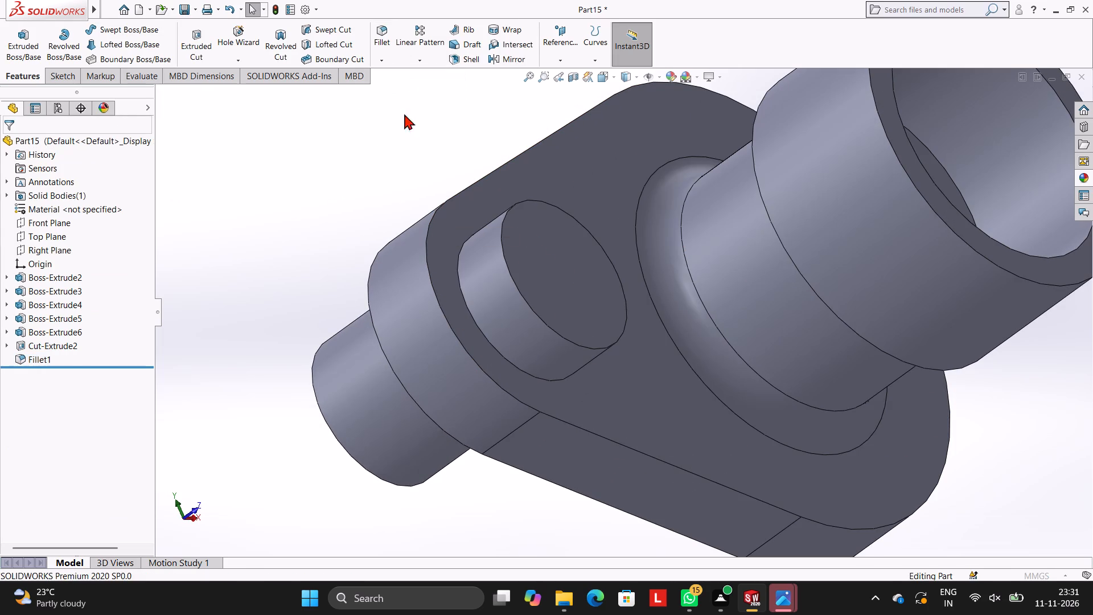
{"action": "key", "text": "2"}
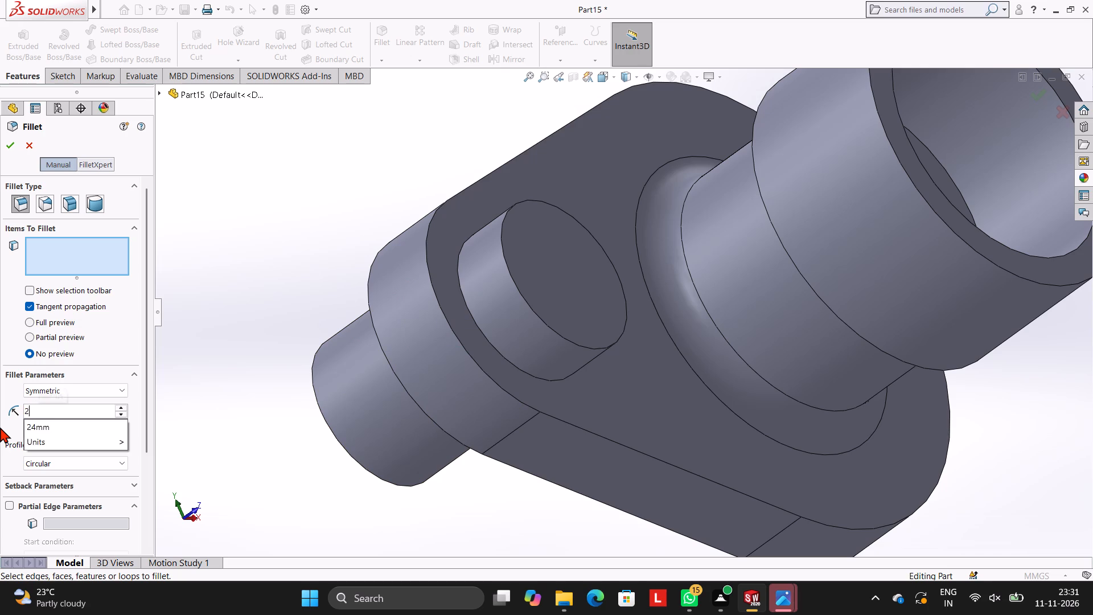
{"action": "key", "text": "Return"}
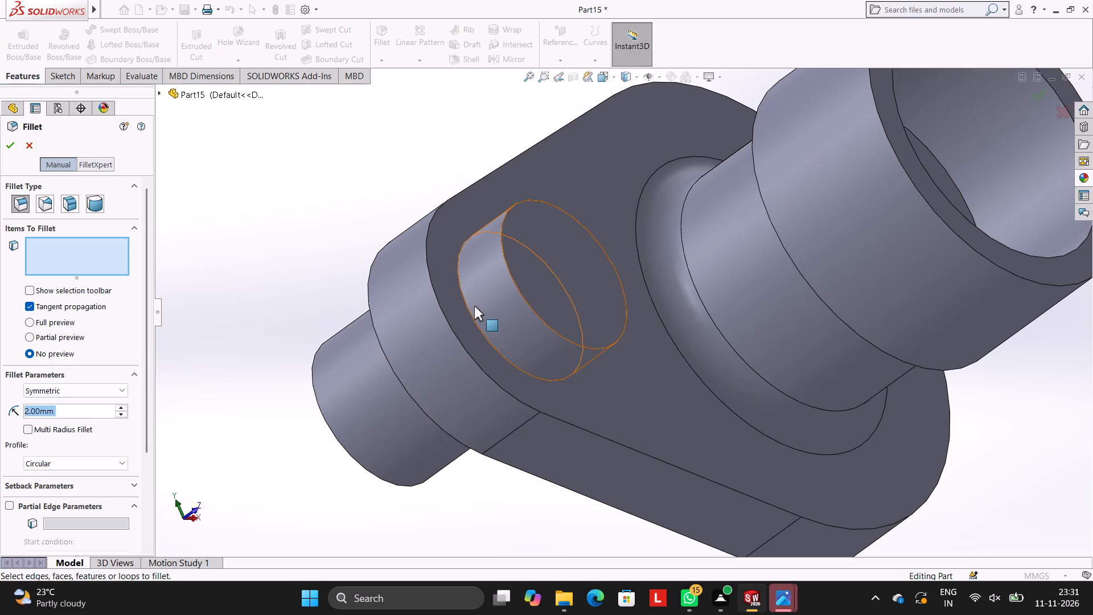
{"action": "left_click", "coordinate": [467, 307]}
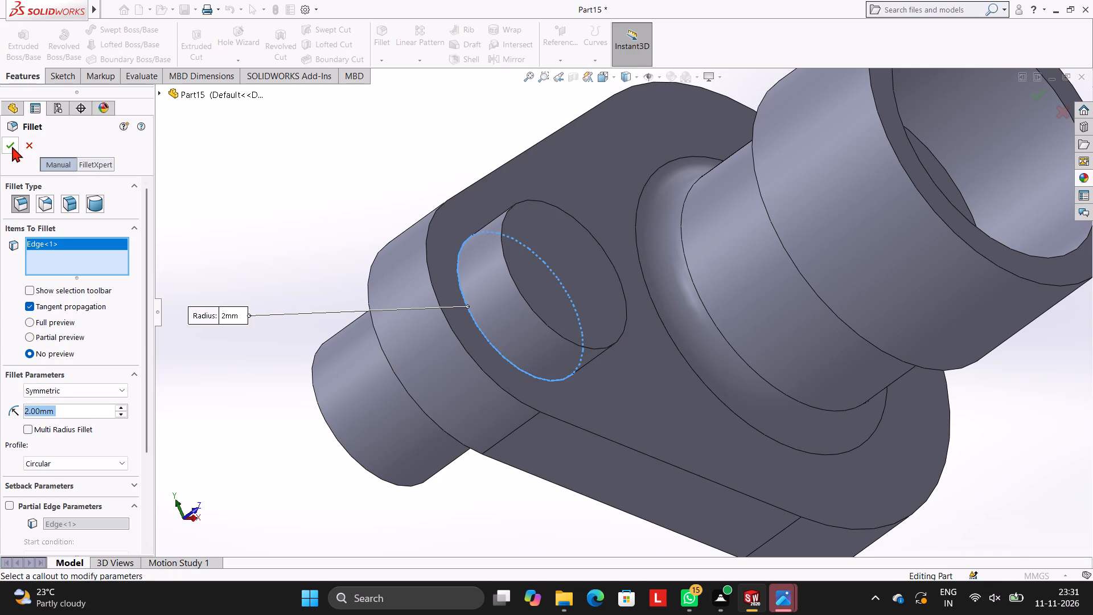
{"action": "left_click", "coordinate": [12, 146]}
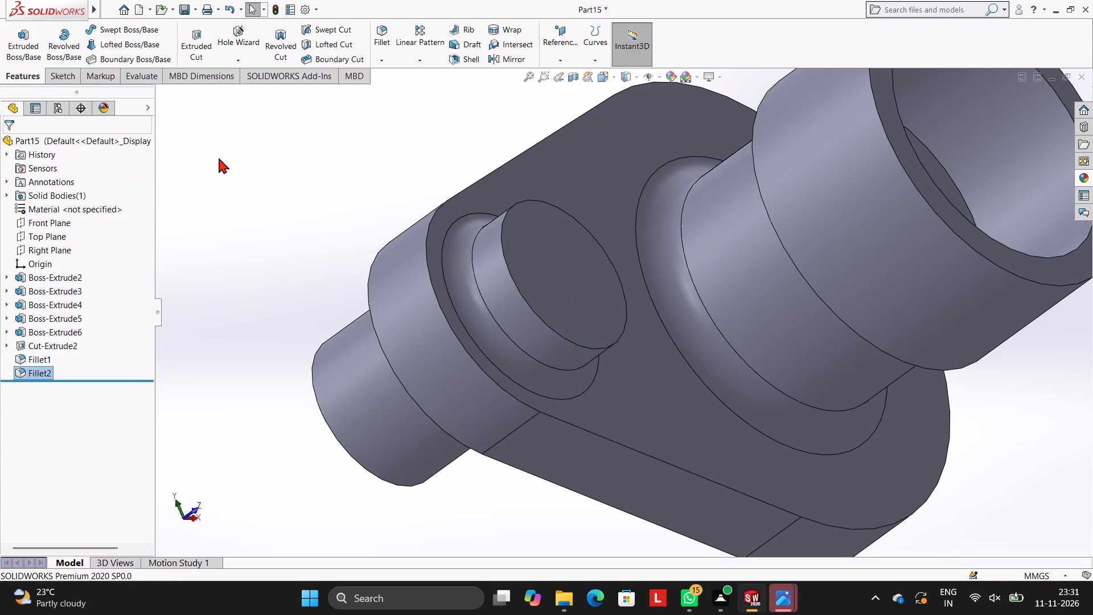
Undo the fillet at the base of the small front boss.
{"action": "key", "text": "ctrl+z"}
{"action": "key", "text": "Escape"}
Chamfer the circular edge where the small boss meets the plate's front face with a 2 mm distance at 45 degrees.
{"action": "left_click", "coordinate": [384, 59]}
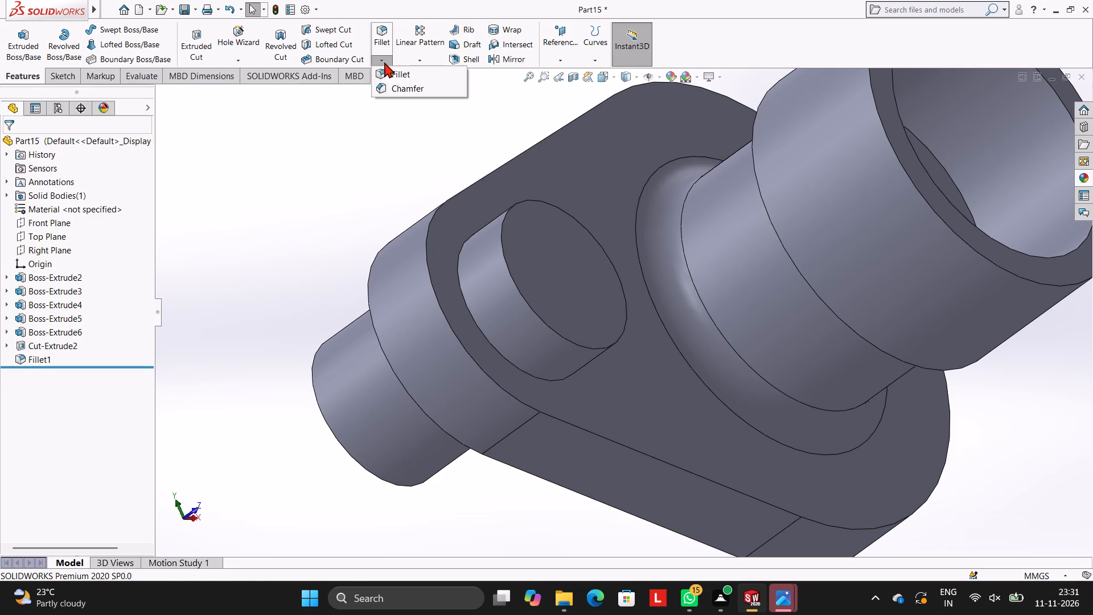
{"action": "left_click", "coordinate": [389, 84]}
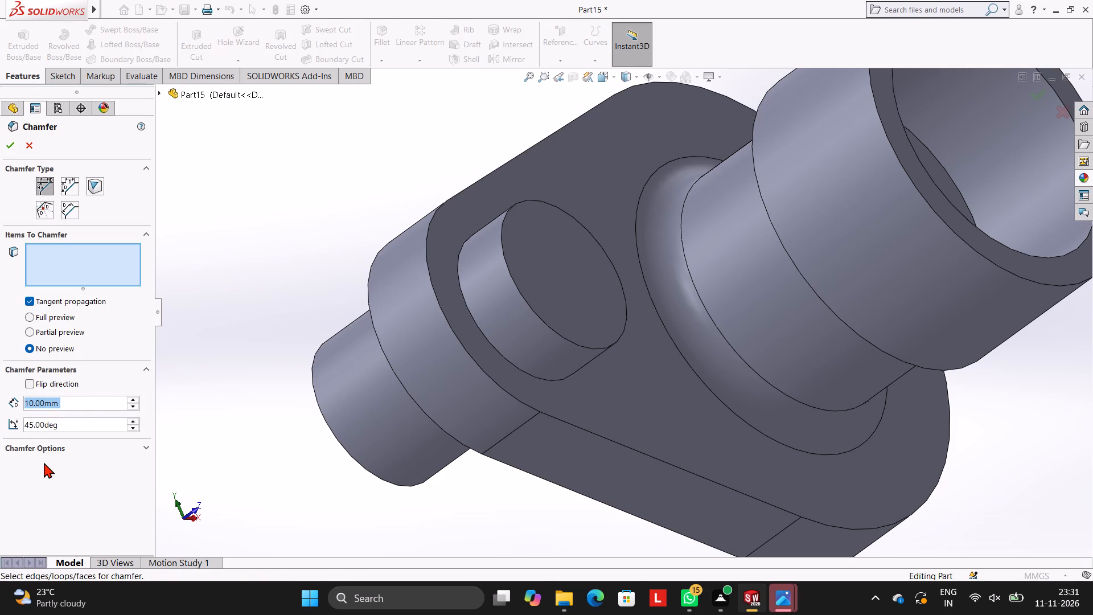
{"action": "key", "text": "2"}
{"action": "key", "text": "Return"}
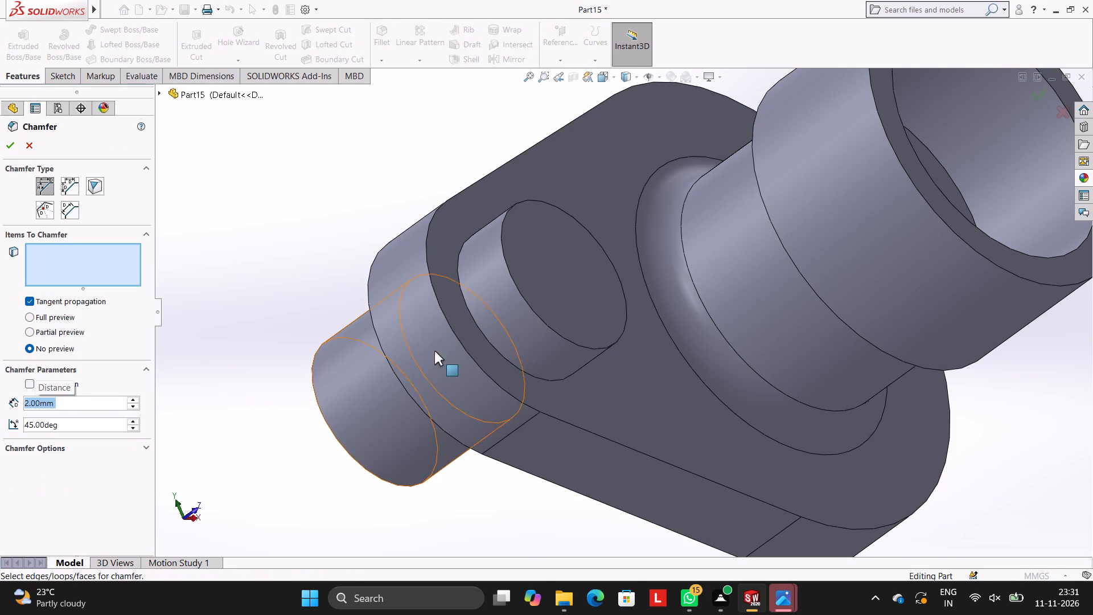
{"action": "left_click", "coordinate": [471, 315]}
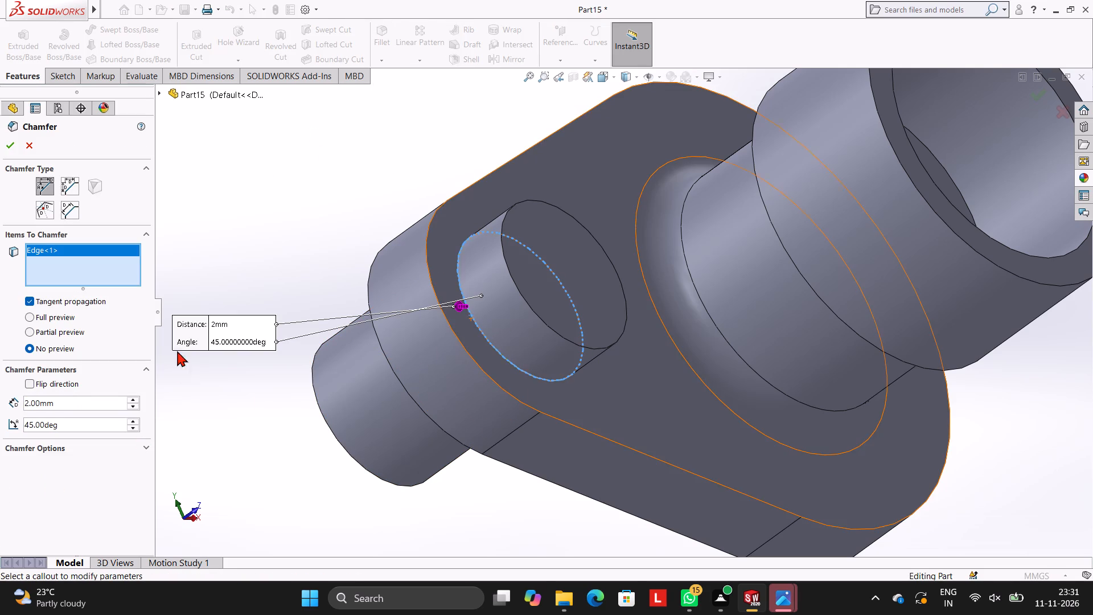
{"action": "left_click", "coordinate": [9, 147]}
{"action": "left_click", "coordinate": [231, 197]}
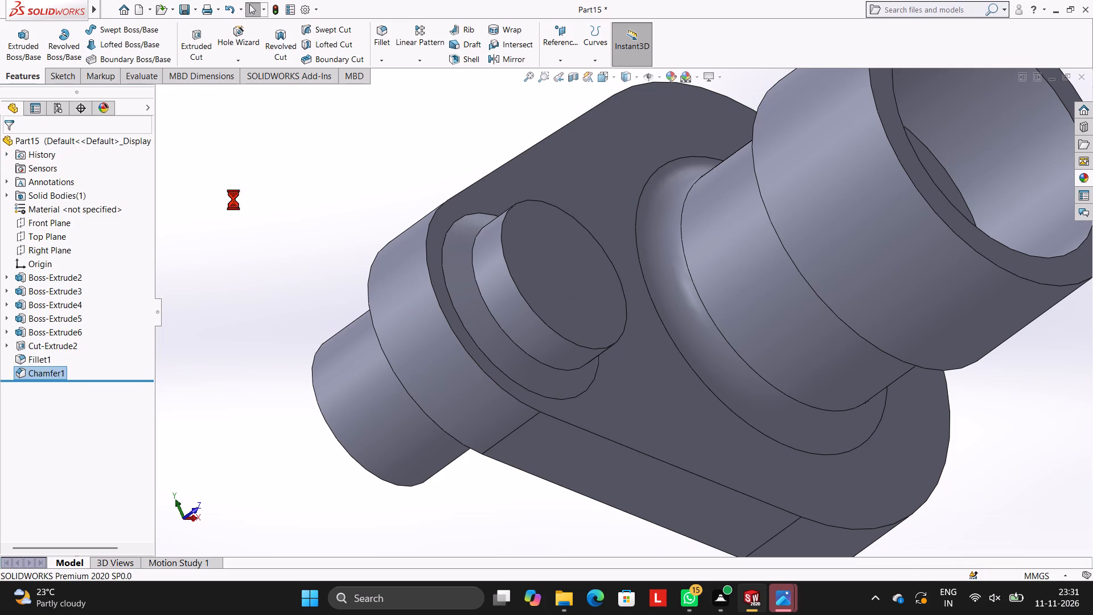
Examine the base transitions of the small and large bosses on the plate's front face.
{"action": "scroll", "coordinate": [527, 368], "scroll_direction": "up", "scroll_amount": 3}
{"action": "scroll", "coordinate": [602, 356], "scroll_direction": "up", "scroll_amount": 1}
{"action": "middle_click_drag", "start_coordinate": [601, 352], "coordinate": [578, 263]}
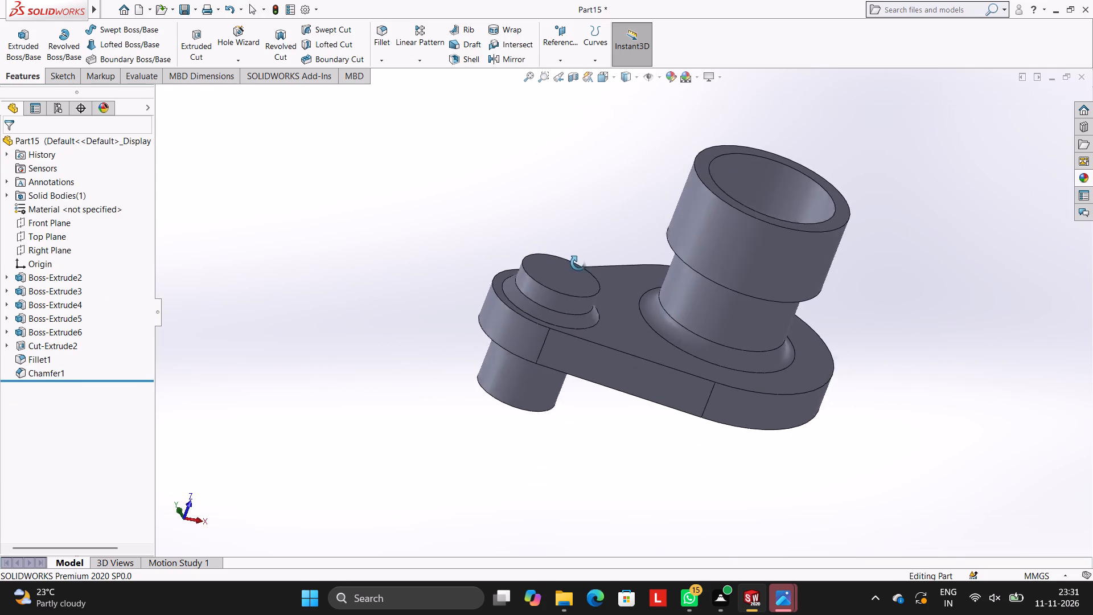
{"action": "middle_click_drag", "start_coordinate": [578, 263], "coordinate": [582, 266]}
{"action": "scroll", "coordinate": [582, 268], "scroll_direction": "up", "scroll_amount": 1}
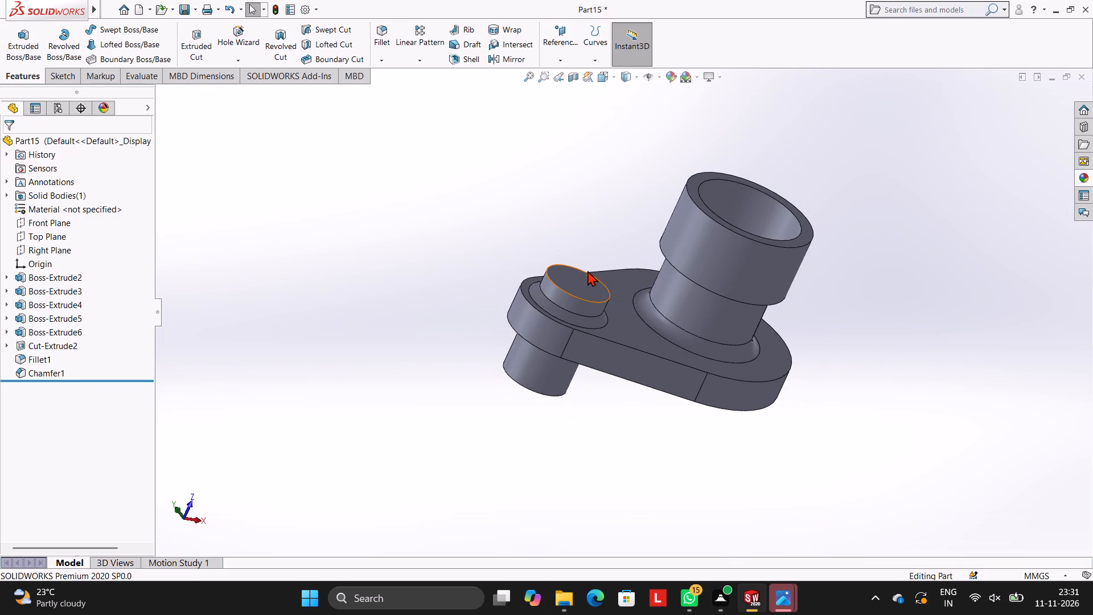
{"action": "scroll", "coordinate": [624, 298], "scroll_direction": "up", "scroll_amount": 1}
{"action": "scroll", "coordinate": [626, 294], "scroll_direction": "down", "scroll_amount": 1}
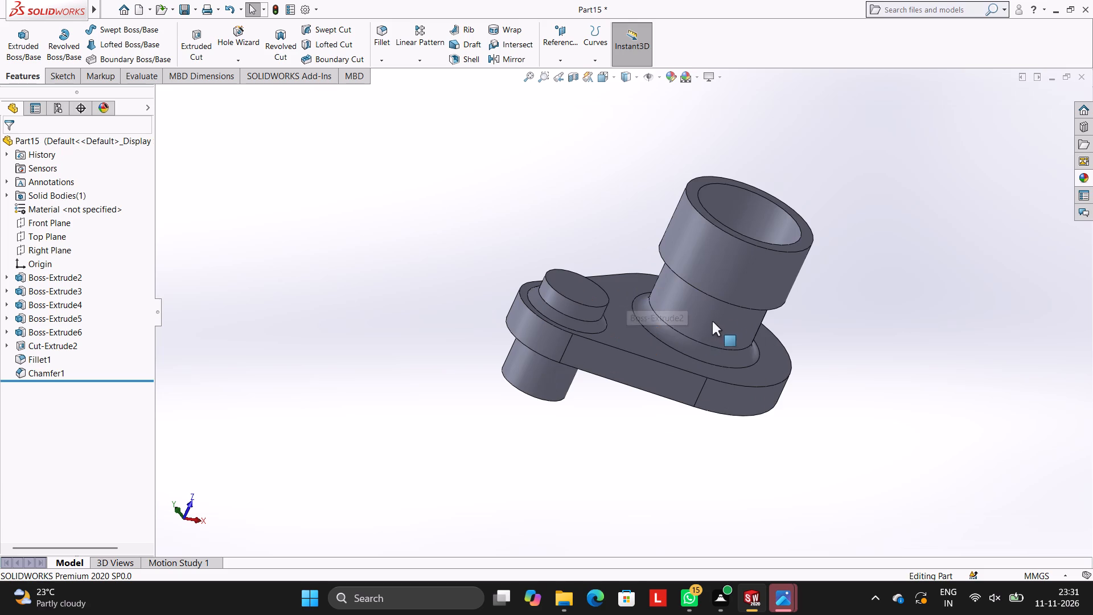
{"action": "scroll", "coordinate": [712, 319], "scroll_direction": "down", "scroll_amount": 5}
{"action": "scroll", "coordinate": [734, 358], "scroll_direction": "up", "scroll_amount": 3}
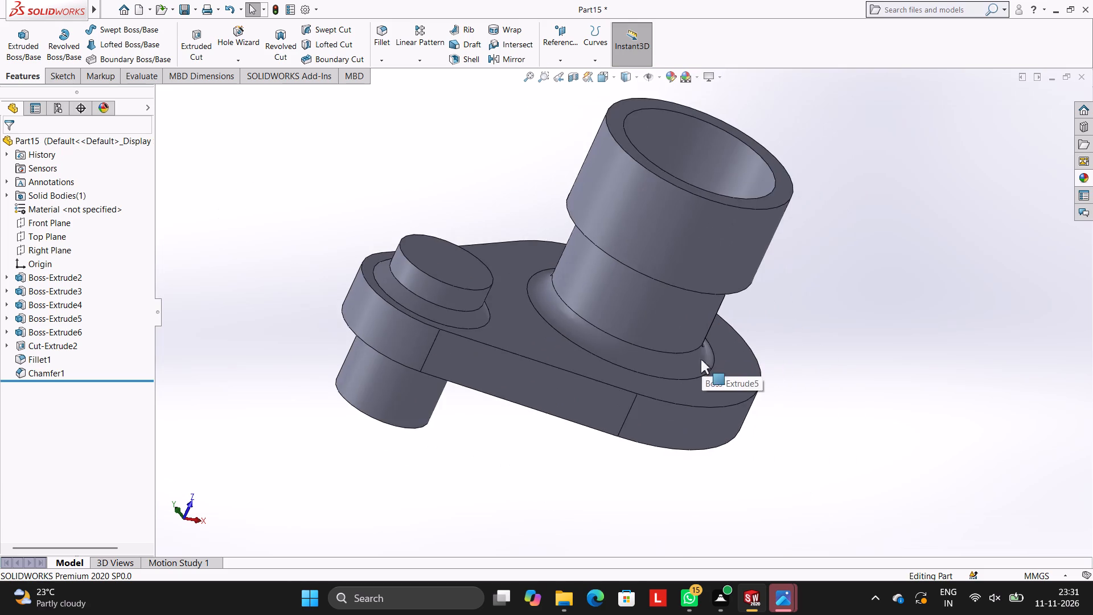
{"action": "middle_click_drag", "start_coordinate": [733, 340], "coordinate": [709, 321]}
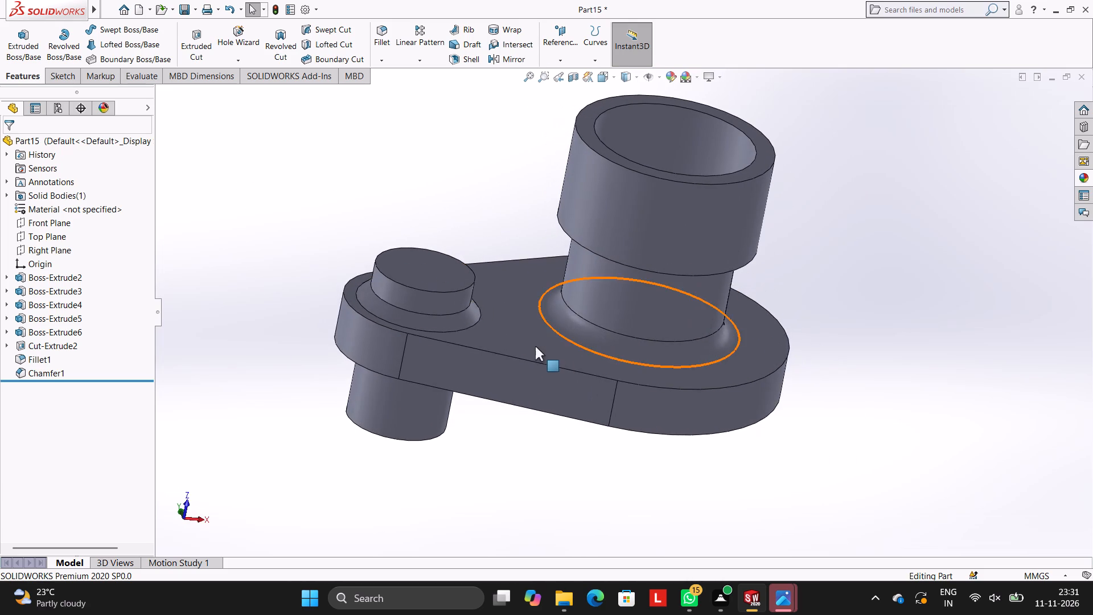
{"action": "scroll", "coordinate": [524, 348], "scroll_direction": "down", "scroll_amount": 2}
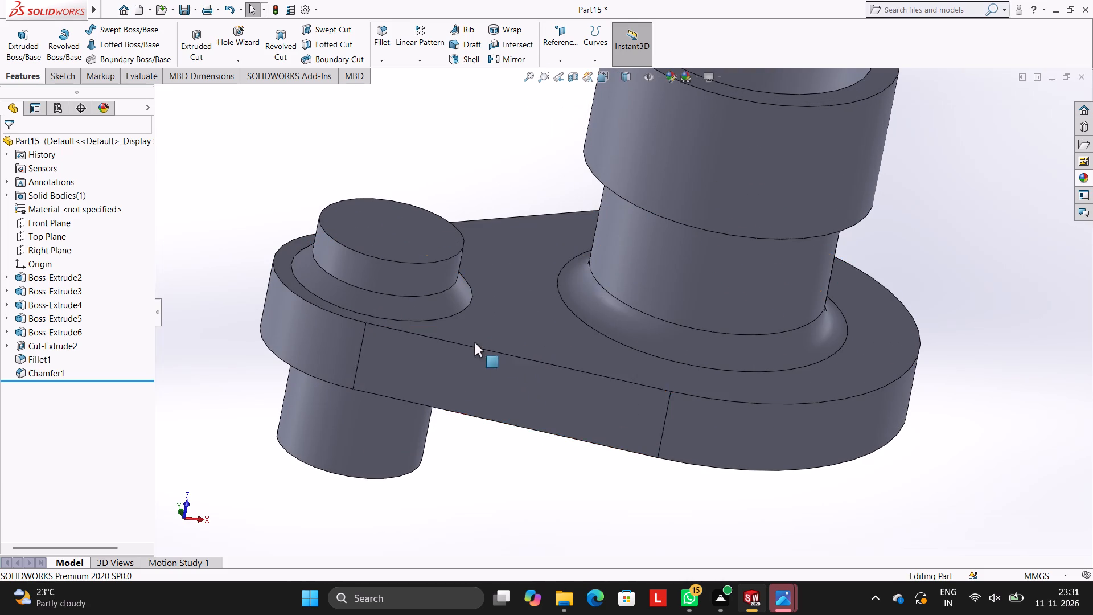
{"action": "scroll", "coordinate": [481, 311], "scroll_direction": "up", "scroll_amount": 3}
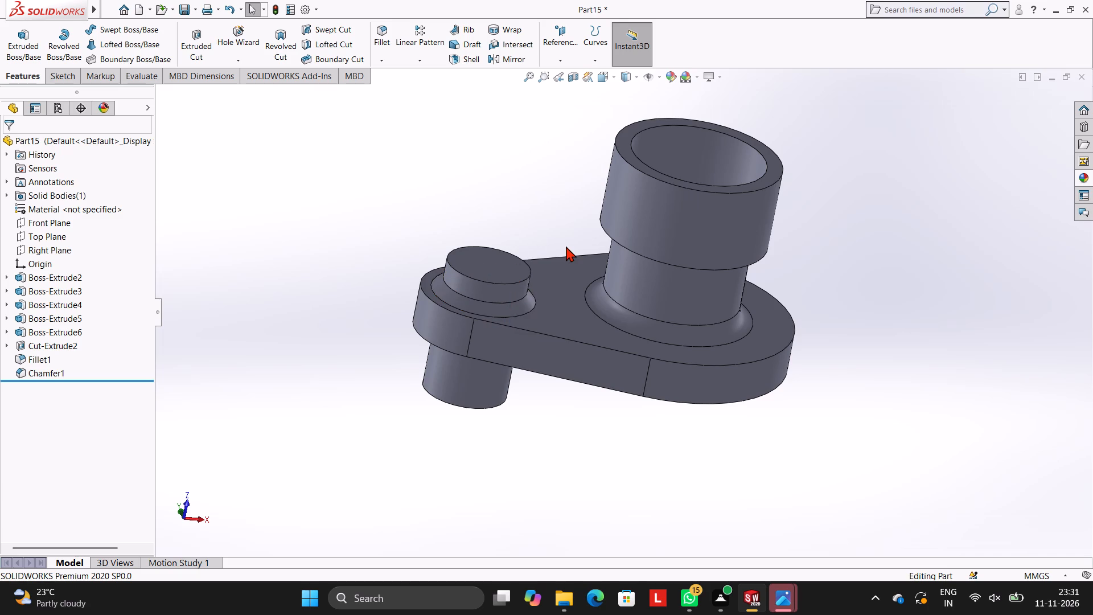
Start a sketch on the small front boss's end face and draw an 8 mm diameter circle concentric with the boss.
{"action": "middle_click_drag", "start_coordinate": [566, 247], "coordinate": [544, 374]}
{"action": "left_click", "coordinate": [491, 280]}
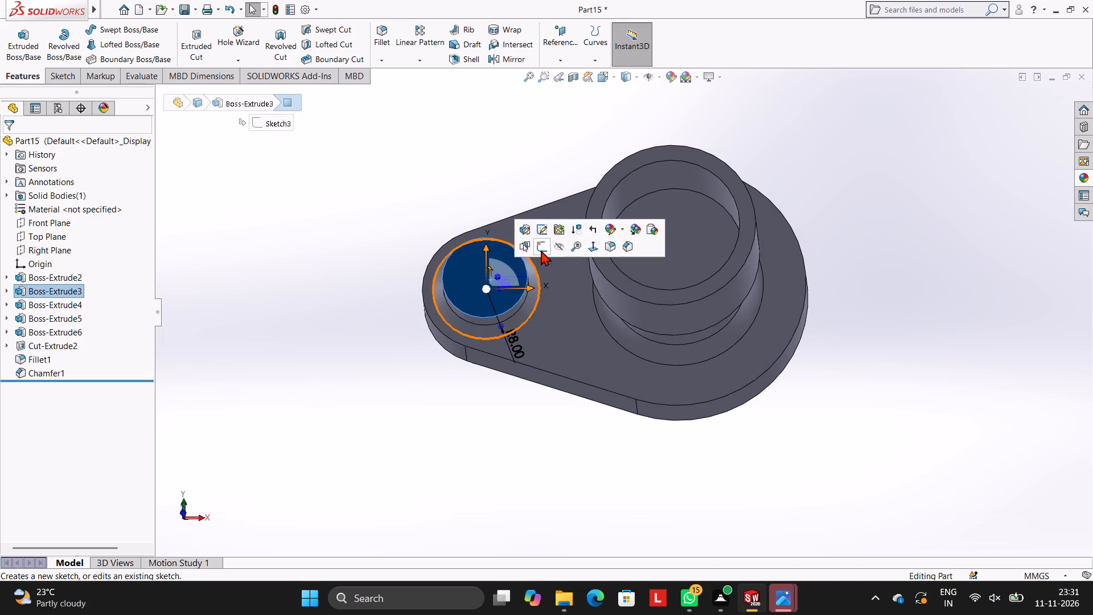
{"action": "left_click", "coordinate": [541, 249]}
{"action": "key", "text": "ctrl+8"}
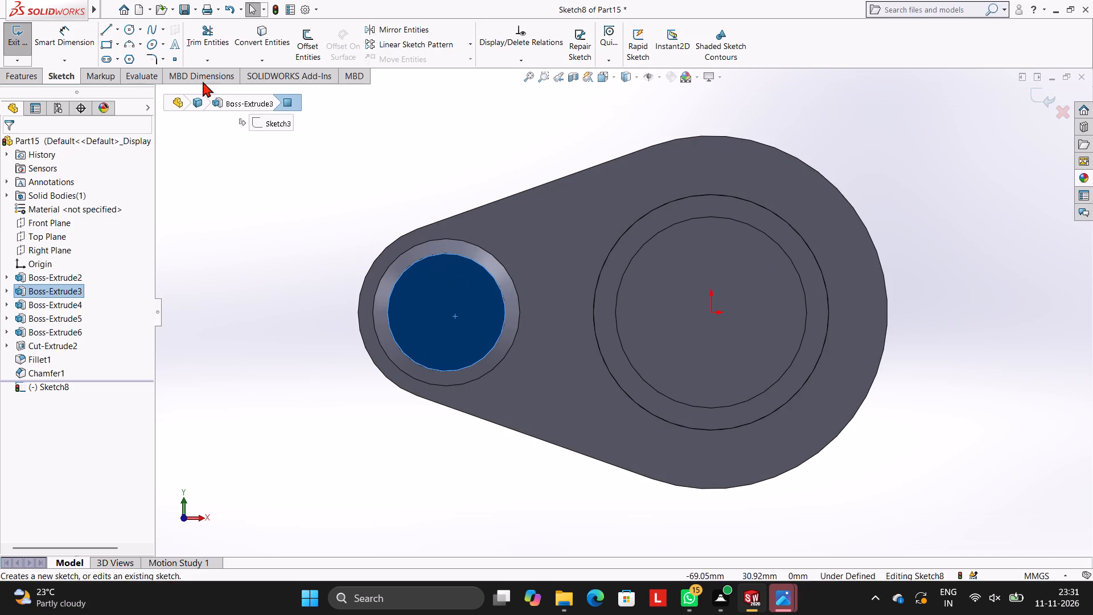
{"action": "left_click", "coordinate": [129, 27]}
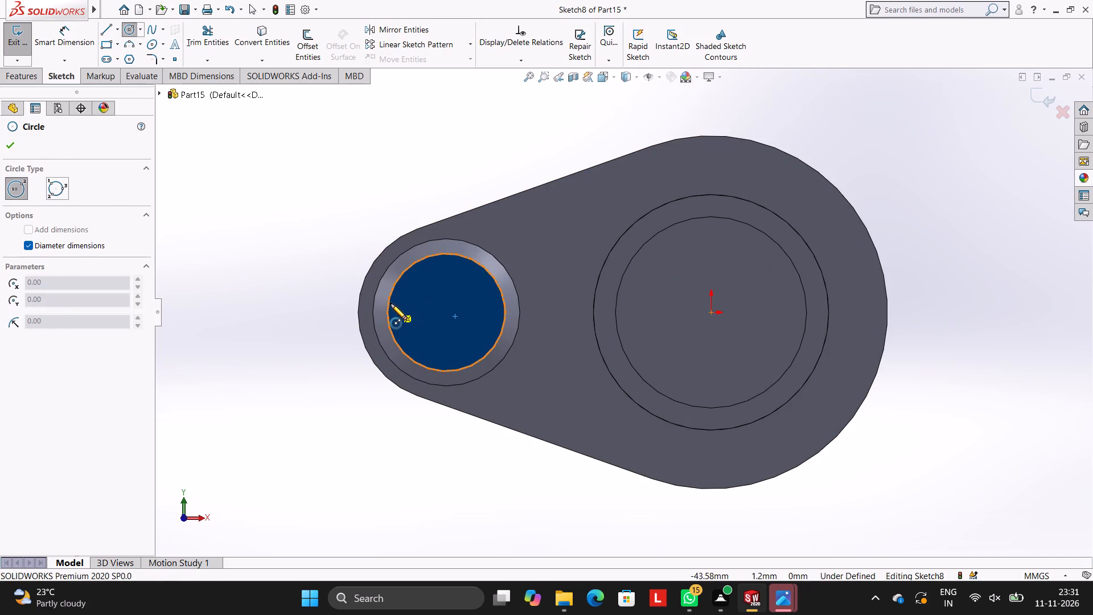
{"action": "key", "text": "Escape"}
{"action": "scroll", "coordinate": [450, 325], "scroll_direction": "down", "scroll_amount": 2}
{"action": "key", "text": "Escape"}
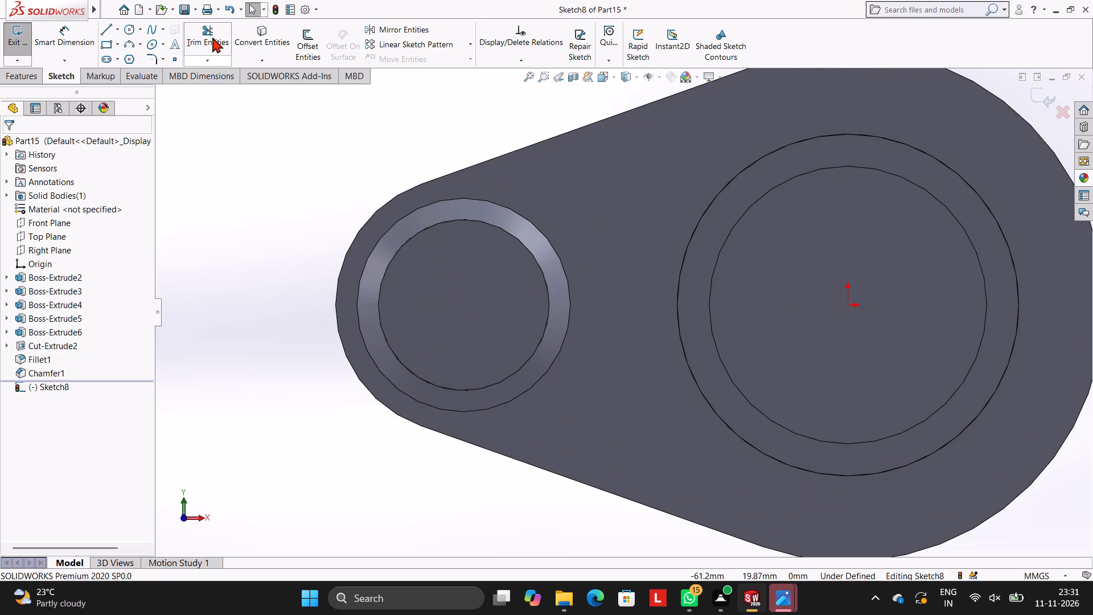
{"action": "left_click", "coordinate": [124, 30]}
{"action": "scroll", "coordinate": [378, 204], "scroll_direction": "down", "scroll_amount": 3}
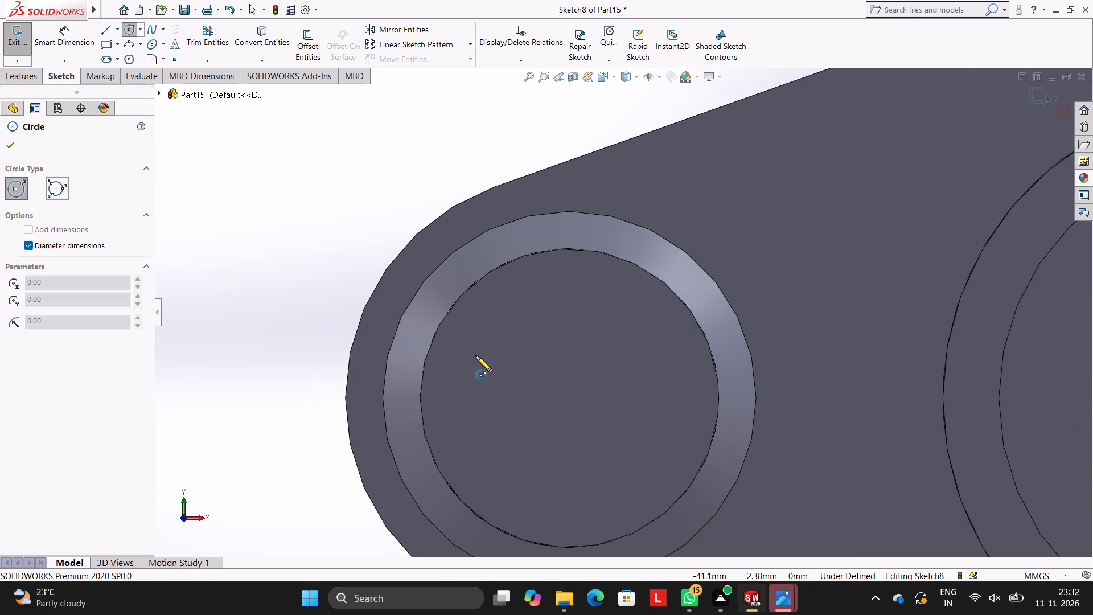
{"action": "left_click", "coordinate": [569, 398]}
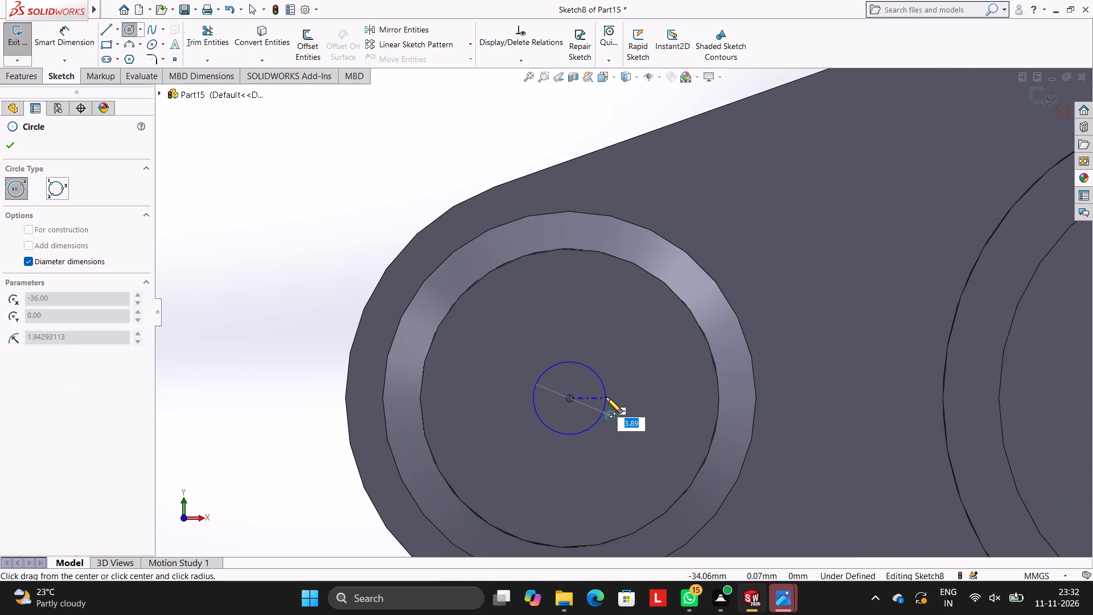
{"action": "key", "text": "8"}
{"action": "key", "text": "Return"}
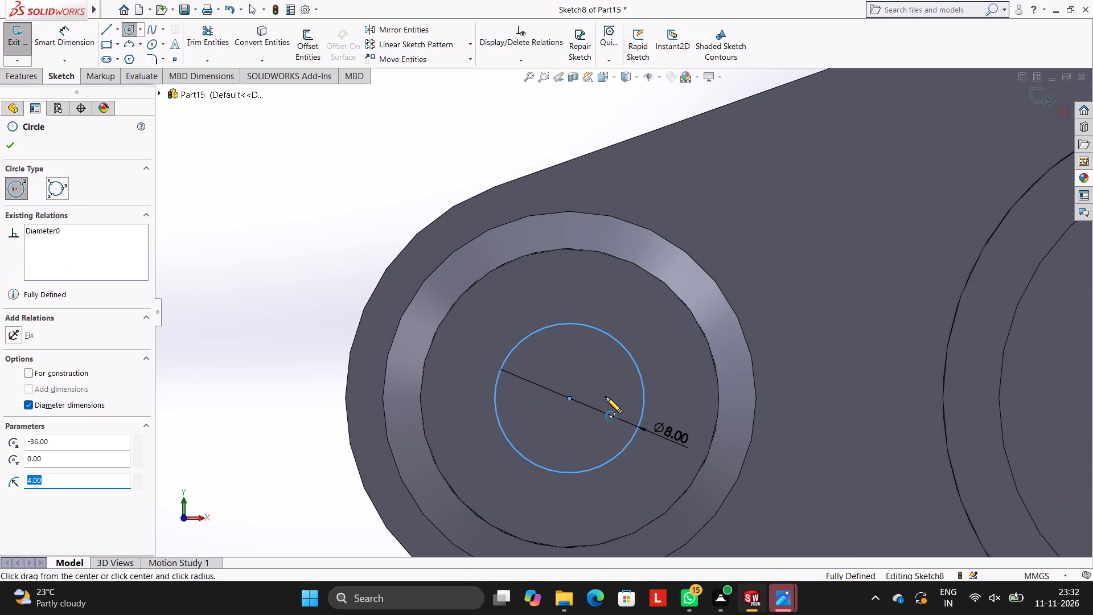
{"action": "key", "text": "Escape"}
{"action": "key", "text": "Escape"}
{"action": "key", "text": "Escape"}
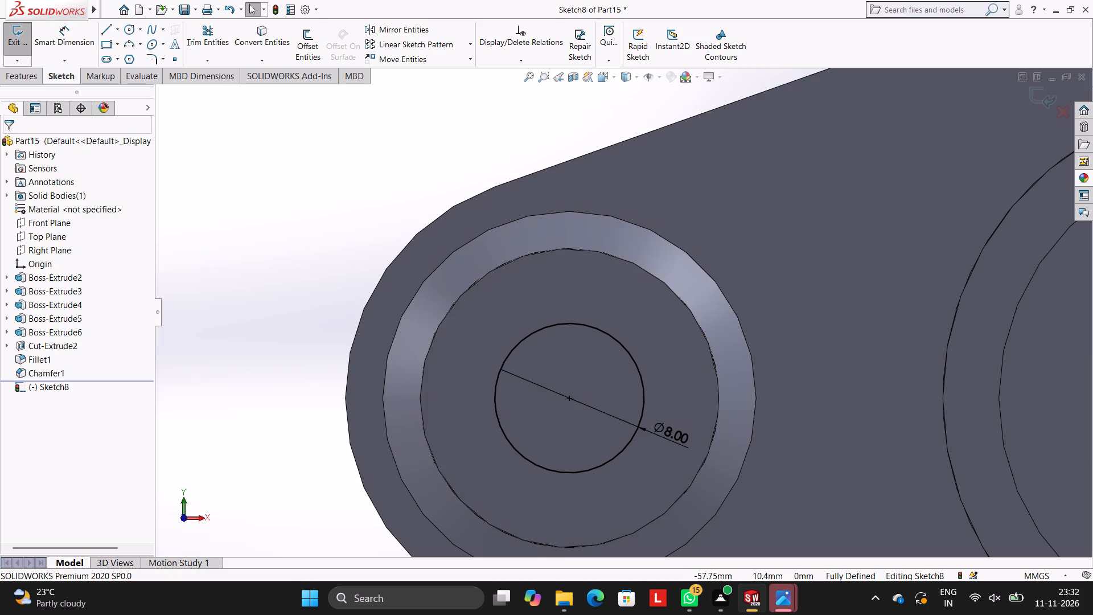
Cut-extrude the 8 mm diameter circle through the small bosses and plate as a blind cut 50 mm deep.
{"action": "left_click", "coordinate": [19, 77]}
{"action": "left_click_drag", "start_coordinate": [184, 44], "coordinate": [196, 44]}
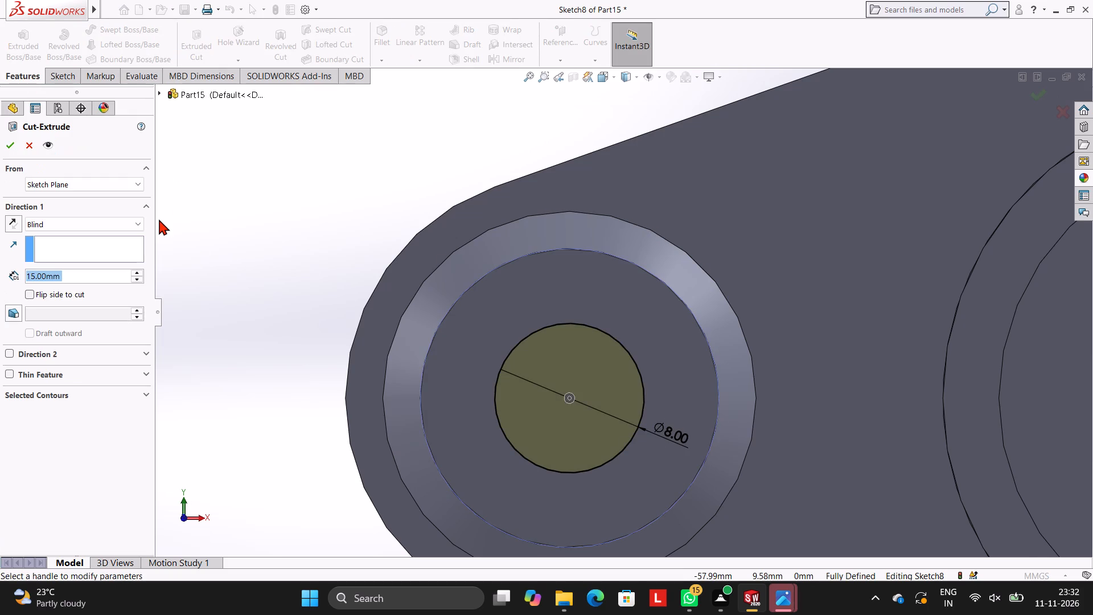
{"action": "type", "text": "50"}
{"action": "key", "text": "Return"}
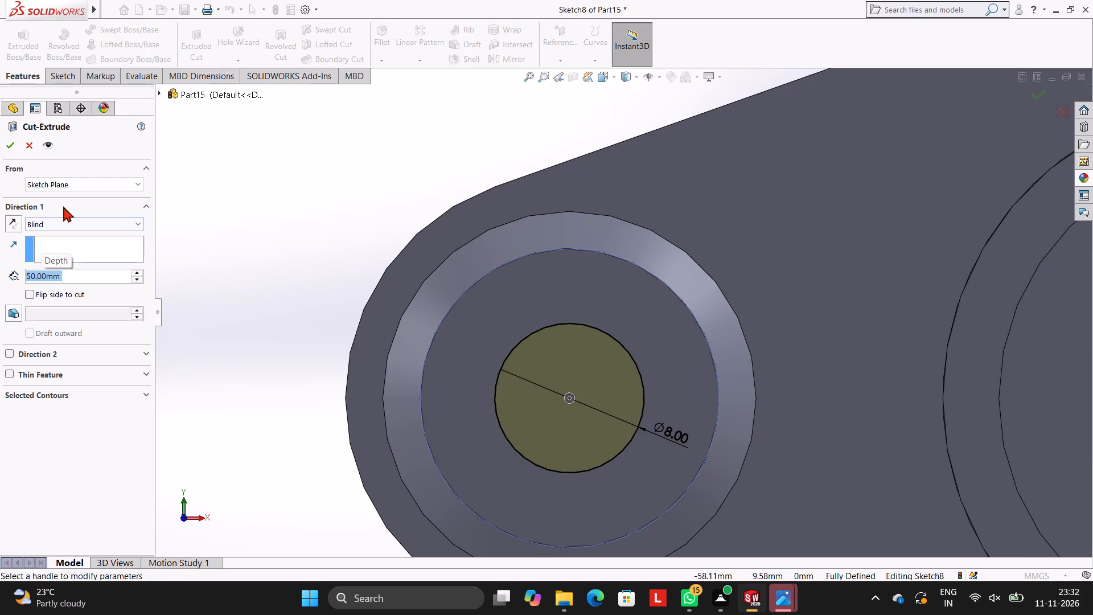
{"action": "left_click", "coordinate": [10, 144]}
{"action": "left_click", "coordinate": [307, 167]}
Inspect the part from the front and back, checking the small bosses' hole and the stepped large boss.
{"action": "scroll", "coordinate": [354, 245], "scroll_direction": "up", "scroll_amount": 2}
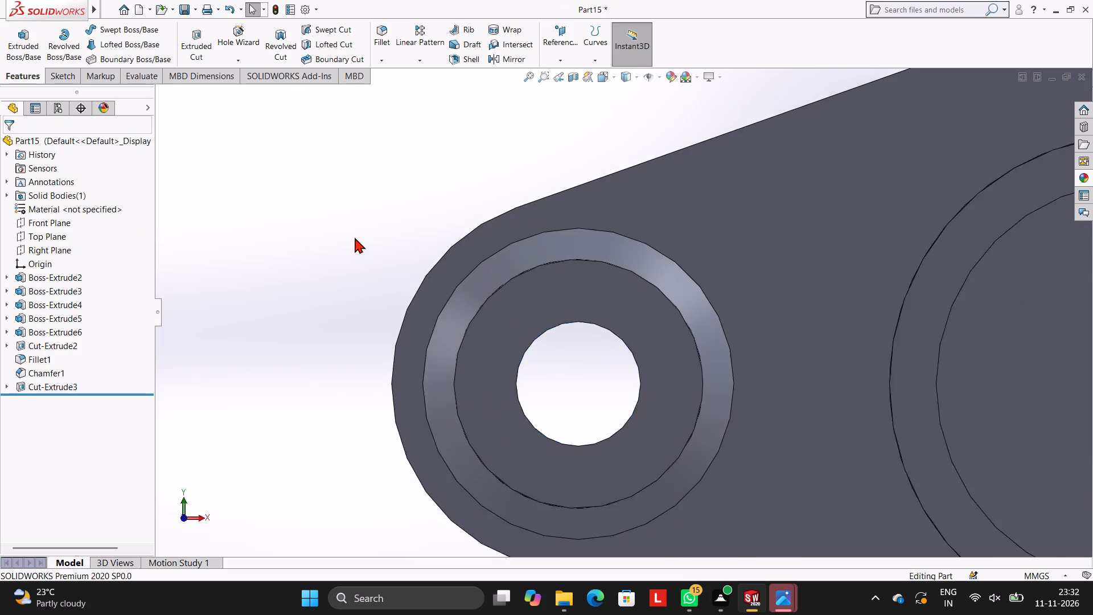
{"action": "scroll", "coordinate": [355, 237], "scroll_direction": "up", "scroll_amount": 1}
{"action": "middle_click_drag", "start_coordinate": [841, 368], "coordinate": [813, 275]}
{"action": "scroll", "coordinate": [844, 329], "scroll_direction": "up", "scroll_amount": 3}
{"action": "middle_click_drag", "start_coordinate": [885, 351], "coordinate": [908, 290]}
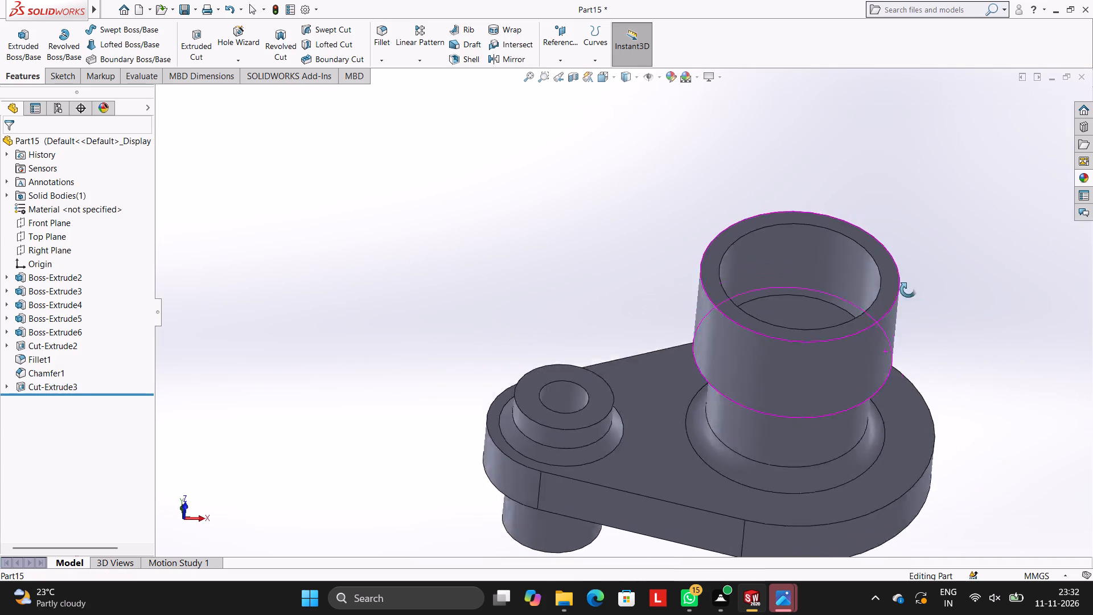
{"action": "middle_click_drag", "start_coordinate": [908, 290], "coordinate": [885, 273]}
{"action": "scroll", "coordinate": [844, 335], "scroll_direction": "up", "scroll_amount": 4}
{"action": "middle_click_drag", "start_coordinate": [732, 347], "coordinate": [796, 357]}
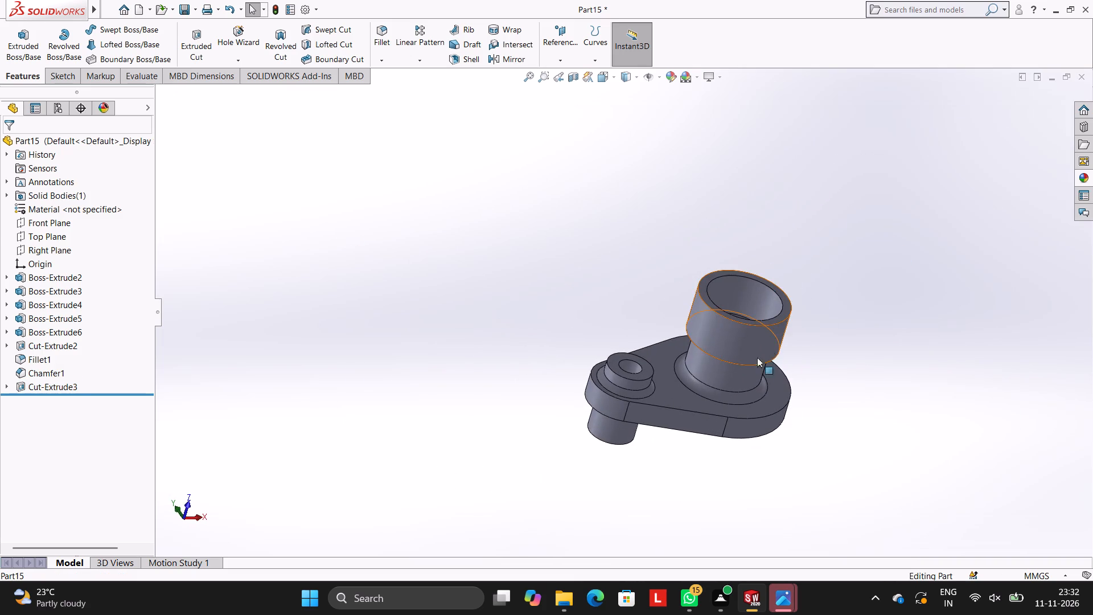
{"action": "scroll", "coordinate": [654, 431], "scroll_direction": "up", "scroll_amount": 1}
{"action": "scroll", "coordinate": [665, 428], "scroll_direction": "down", "scroll_amount": 3}
{"action": "scroll", "coordinate": [788, 188], "scroll_direction": "up", "scroll_amount": 2}
{"action": "scroll", "coordinate": [754, 272], "scroll_direction": "down", "scroll_amount": 3}
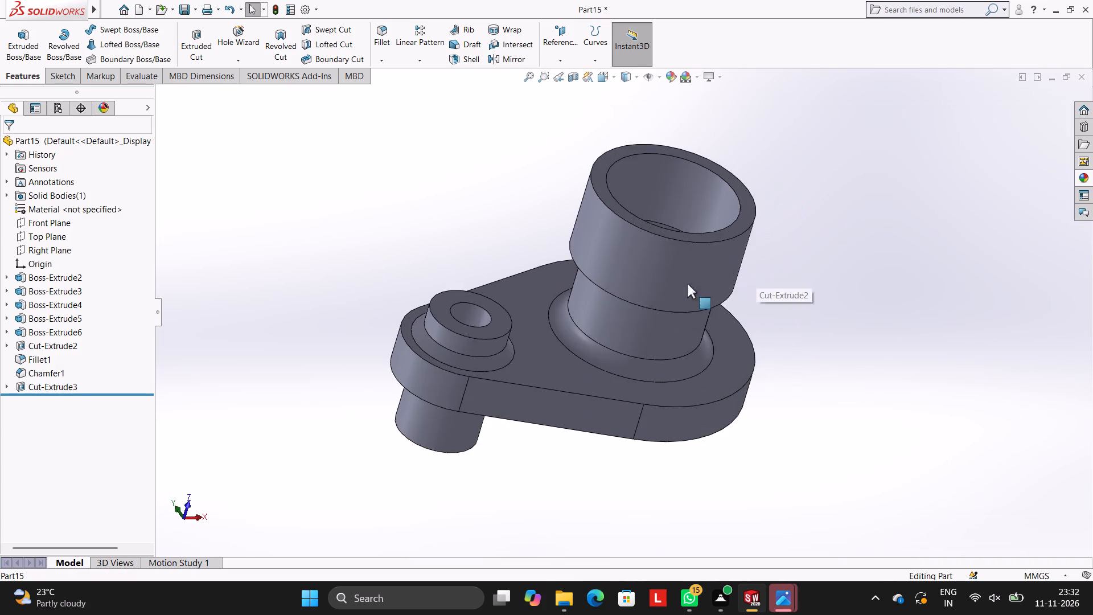
{"action": "scroll", "coordinate": [594, 300], "scroll_direction": "up", "scroll_amount": 2}
{"action": "scroll", "coordinate": [594, 296], "scroll_direction": "down", "scroll_amount": 2}
{"action": "scroll", "coordinate": [492, 311], "scroll_direction": "up", "scroll_amount": 2}
{"action": "scroll", "coordinate": [497, 319], "scroll_direction": "down", "scroll_amount": 2}
{"action": "middle_click_drag", "start_coordinate": [707, 300], "coordinate": [888, 288]}
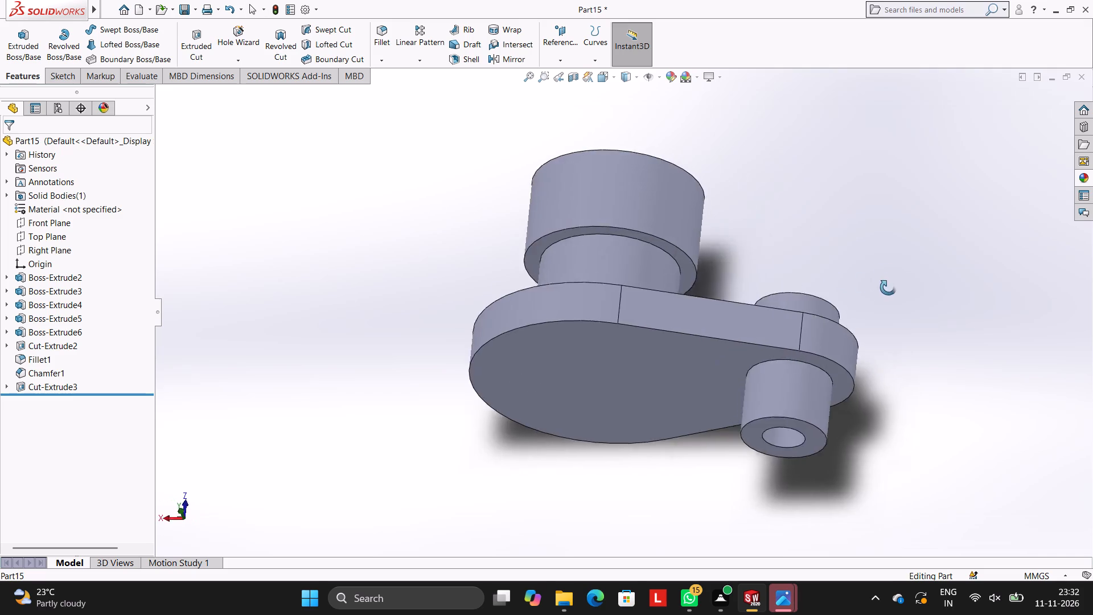
{"action": "middle_click_drag", "start_coordinate": [888, 288], "coordinate": [700, 223]}
{"action": "scroll", "coordinate": [715, 263], "scroll_direction": "down", "scroll_amount": 2}
{"action": "scroll", "coordinate": [707, 261], "scroll_direction": "up", "scroll_amount": 2}
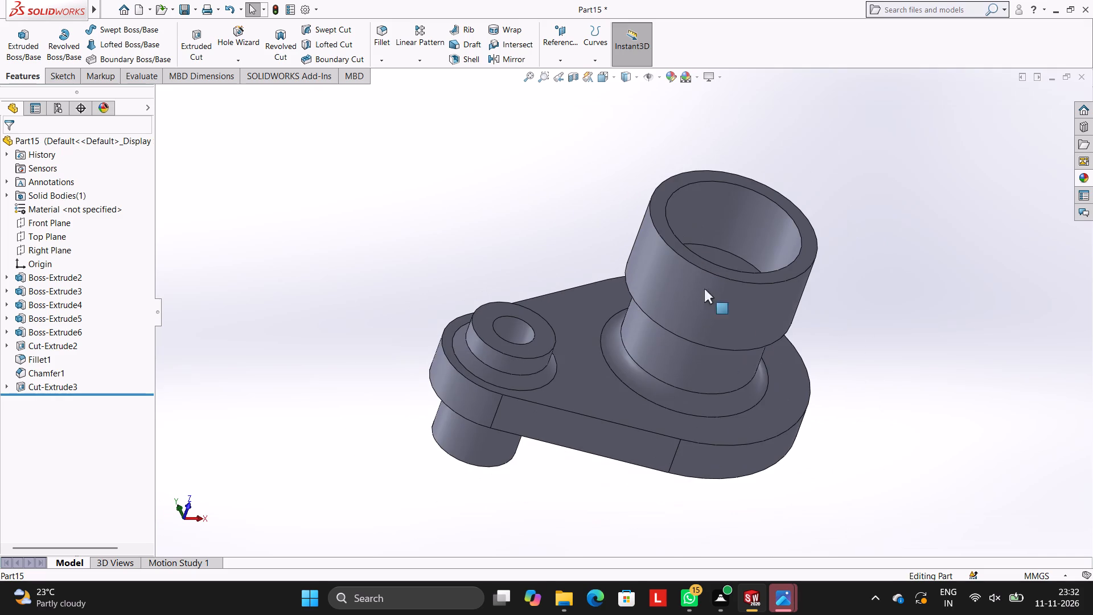
Apply the Red LED appearance to the whole teardrop plate feature.
{"action": "left_click", "coordinate": [1075, 178]}
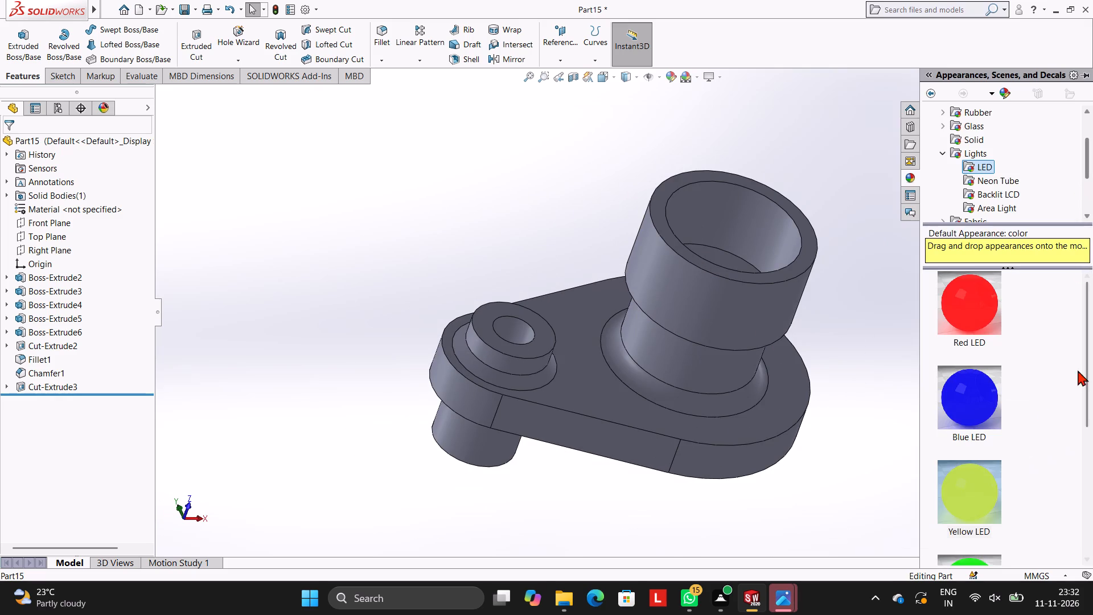
{"action": "scroll", "coordinate": [977, 408], "scroll_direction": "down", "scroll_amount": 4}
{"action": "scroll", "coordinate": [977, 408], "scroll_direction": "up", "scroll_amount": 5}
{"action": "scroll", "coordinate": [972, 354], "scroll_direction": "down", "scroll_amount": 4}
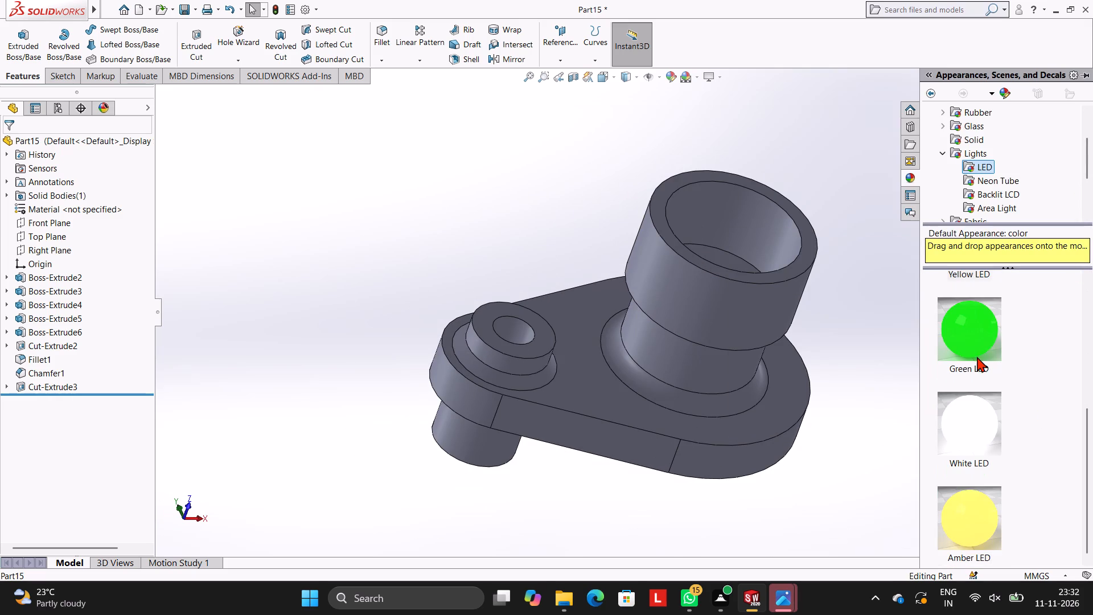
{"action": "scroll", "coordinate": [977, 354], "scroll_direction": "down", "scroll_amount": 4}
{"action": "scroll", "coordinate": [993, 397], "scroll_direction": "up", "scroll_amount": 4}
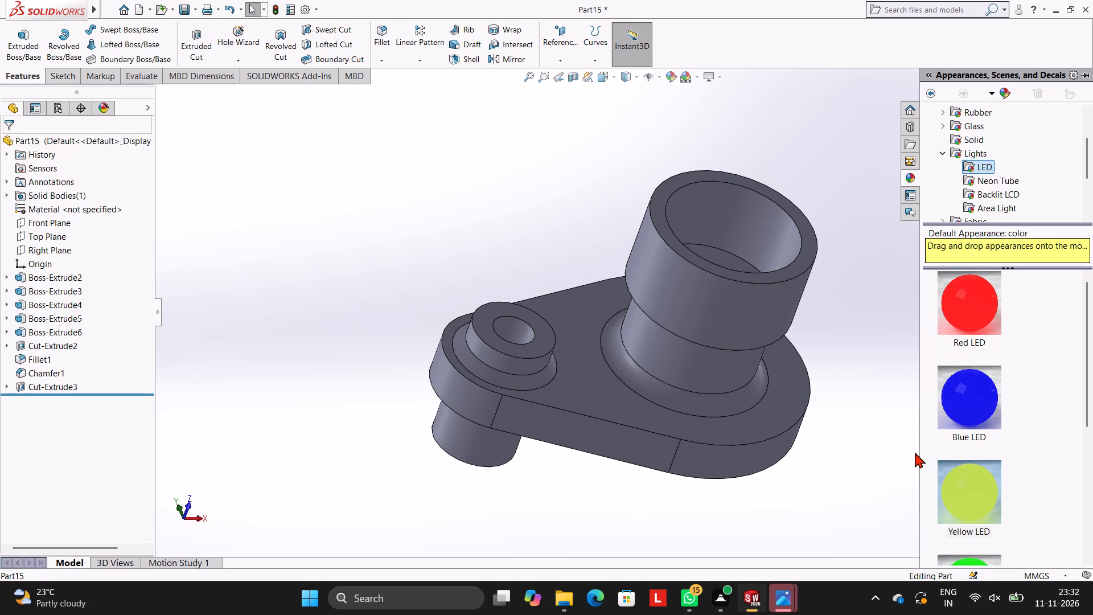
{"action": "left_click_drag", "start_coordinate": [971, 298], "coordinate": [975, 304]}
{"action": "left_click_drag", "start_coordinate": [975, 305], "coordinate": [977, 353]}
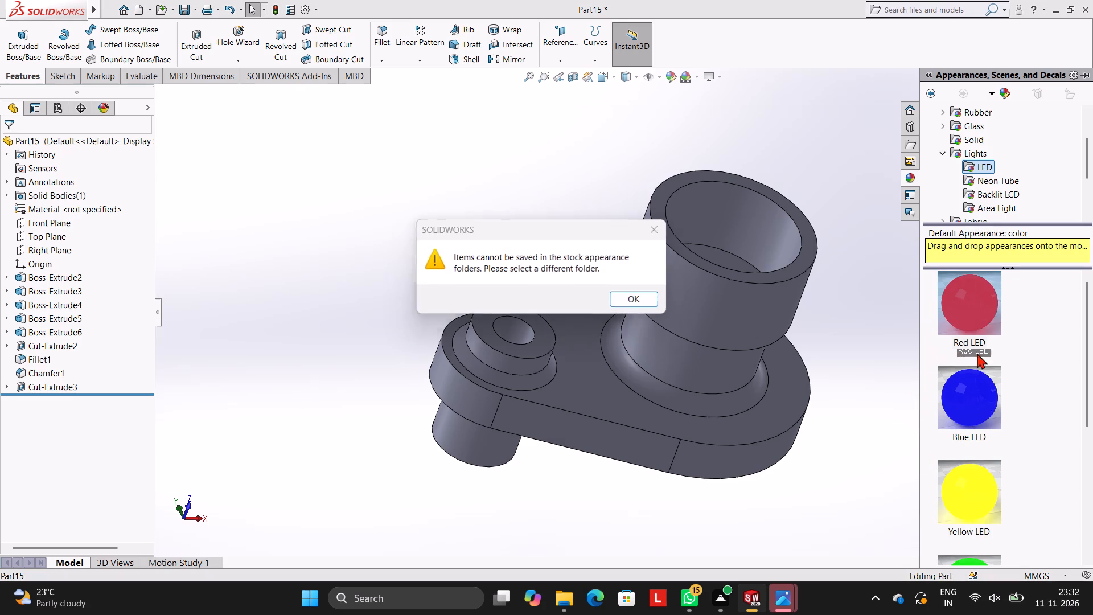
{"action": "left_click_drag", "start_coordinate": [977, 353], "coordinate": [970, 354]}
{"action": "left_click", "coordinate": [656, 231]}
{"action": "left_click_drag", "start_coordinate": [980, 292], "coordinate": [869, 379]}
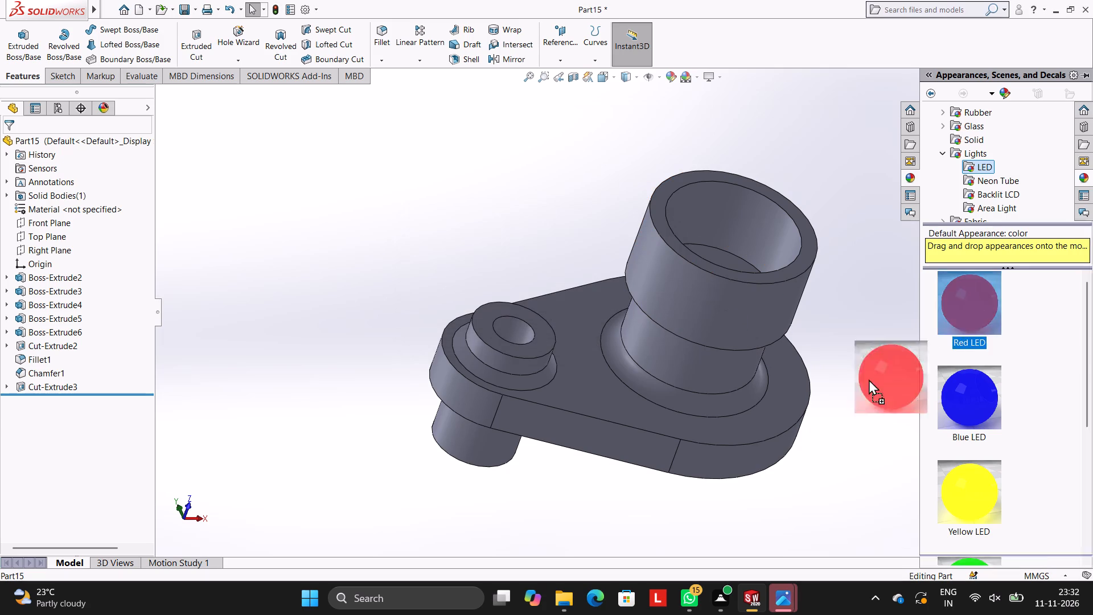
{"action": "left_click_drag", "start_coordinate": [869, 379], "coordinate": [614, 387]}
{"action": "left_click", "coordinate": [613, 384]}
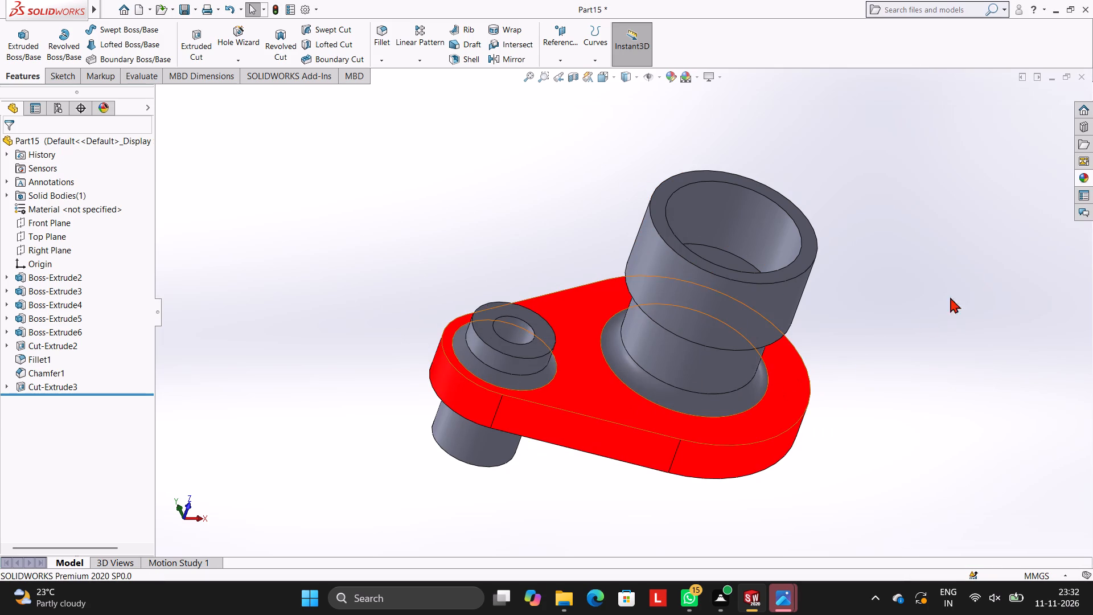
Apply the Blue LED appearance to the wide outer section of the large boss as a feature.
{"action": "left_click", "coordinate": [1089, 182]}
{"action": "left_click_drag", "start_coordinate": [980, 393], "coordinate": [739, 305]}
{"action": "left_click", "coordinate": [739, 306]}
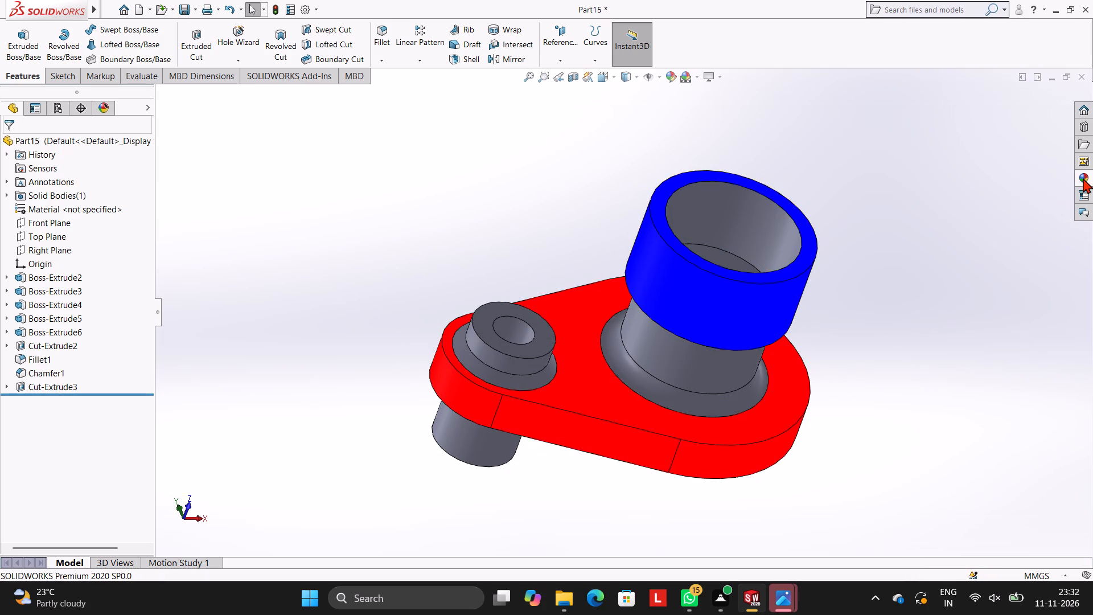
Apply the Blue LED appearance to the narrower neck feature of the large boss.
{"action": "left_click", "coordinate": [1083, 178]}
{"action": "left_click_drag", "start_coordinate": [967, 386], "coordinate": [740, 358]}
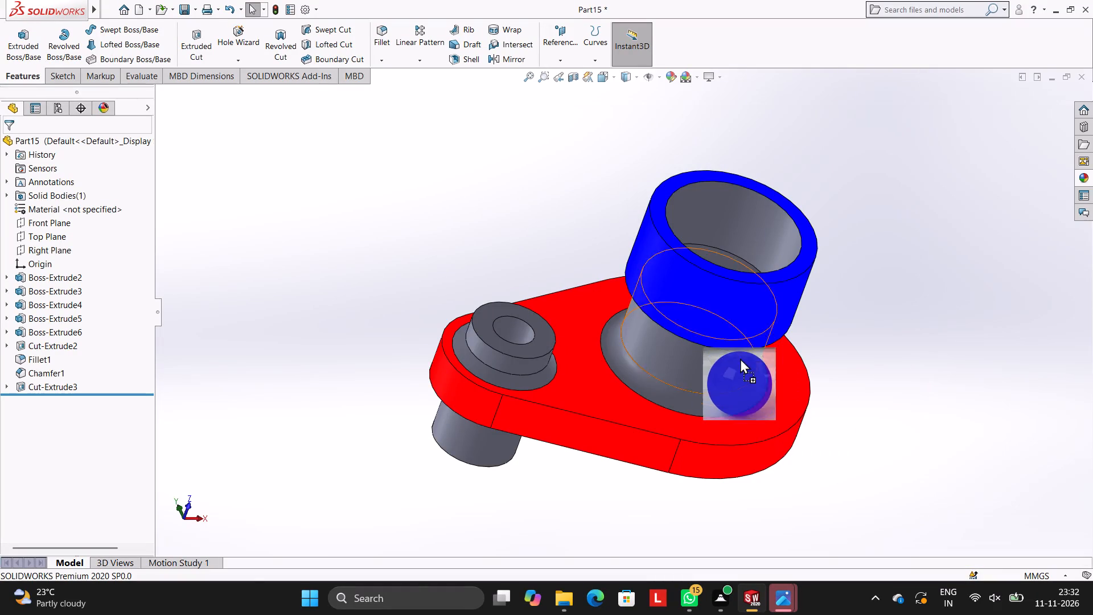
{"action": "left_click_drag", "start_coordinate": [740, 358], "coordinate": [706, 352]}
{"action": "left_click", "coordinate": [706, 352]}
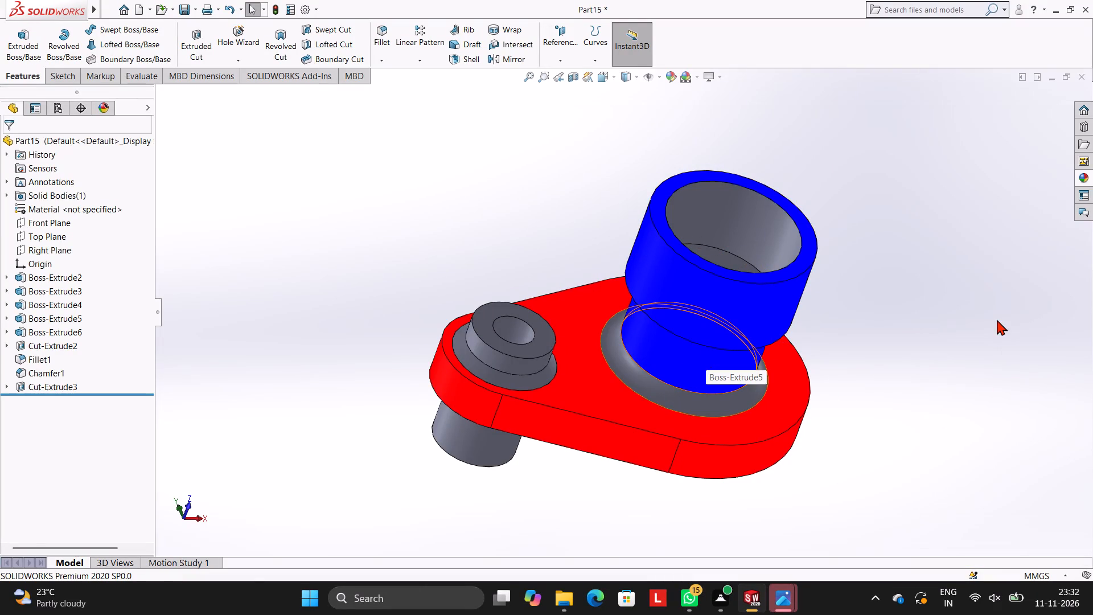
Apply the Yellow LED appearance to the narrower neck feature between the plate and the large boss's wide section.
{"action": "left_click", "coordinate": [1088, 174]}
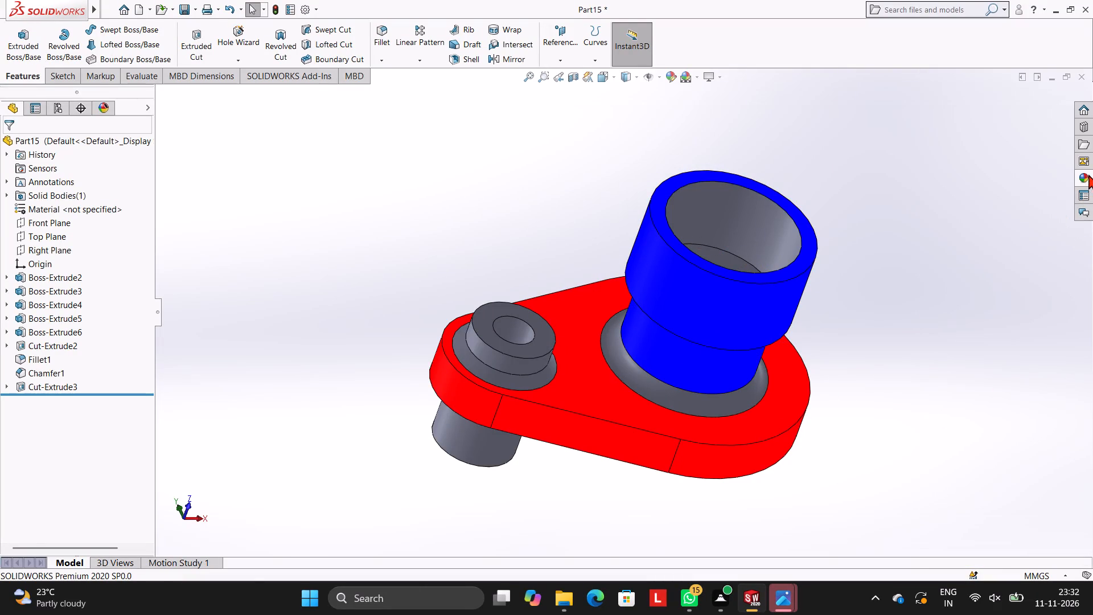
{"action": "left_click_drag", "start_coordinate": [971, 496], "coordinate": [565, 391]}
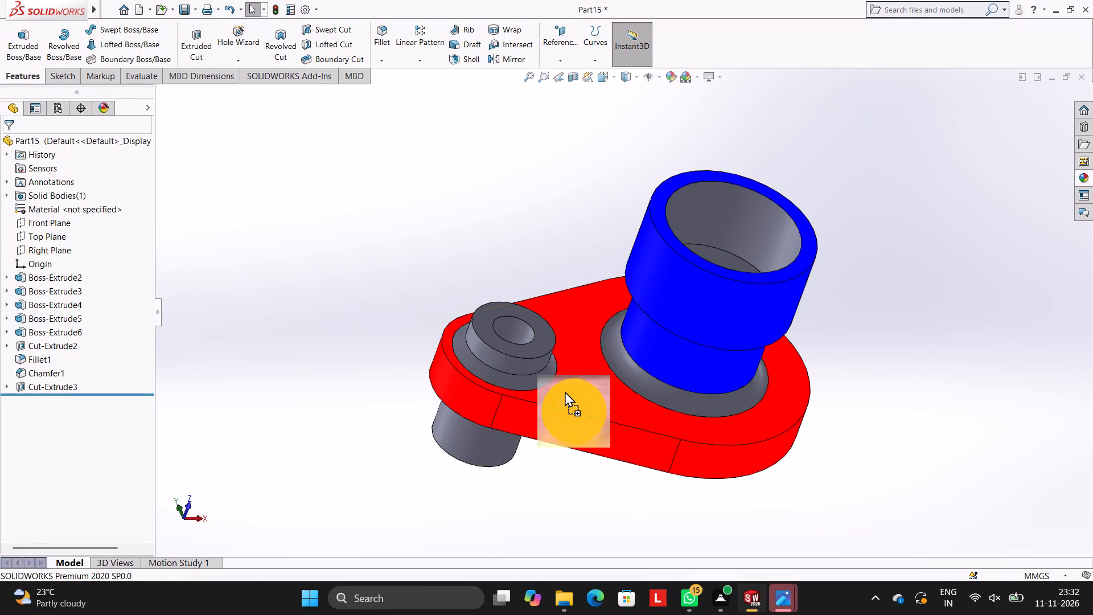
{"action": "left_click_drag", "start_coordinate": [565, 391], "coordinate": [679, 360]}
{"action": "left_click", "coordinate": [680, 360]}
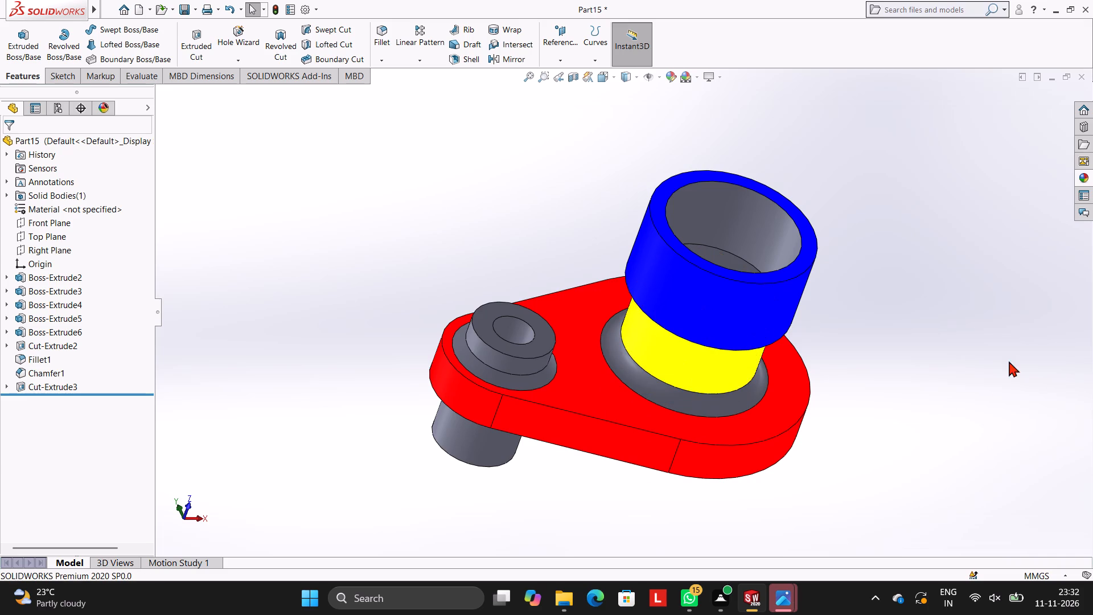
Colour the small boss features, using Blue LED for the back boss and Yellow LED for the front boss.
{"action": "left_click", "coordinate": [1083, 181]}
{"action": "left_click_drag", "start_coordinate": [964, 401], "coordinate": [420, 409]}
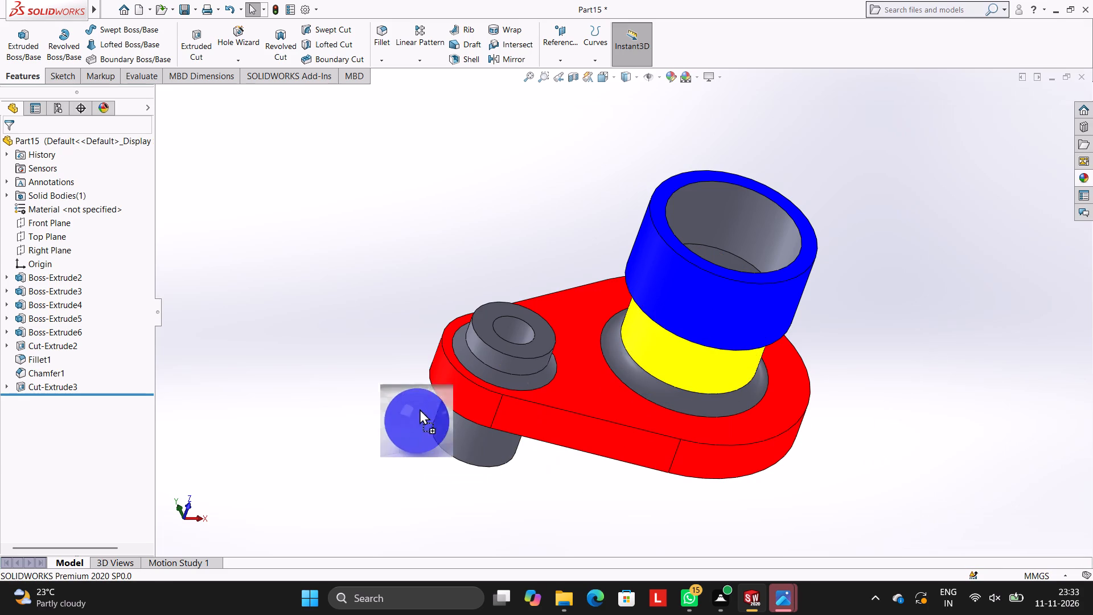
{"action": "left_click_drag", "start_coordinate": [420, 409], "coordinate": [455, 443]}
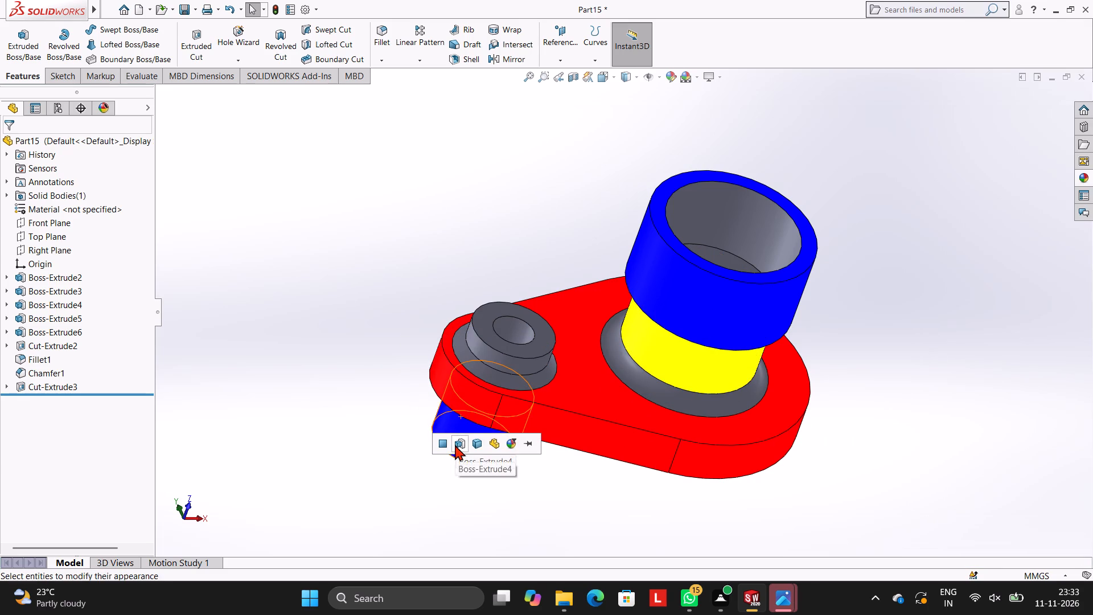
{"action": "left_click", "coordinate": [455, 444]}
{"action": "left_click", "coordinate": [1084, 175]}
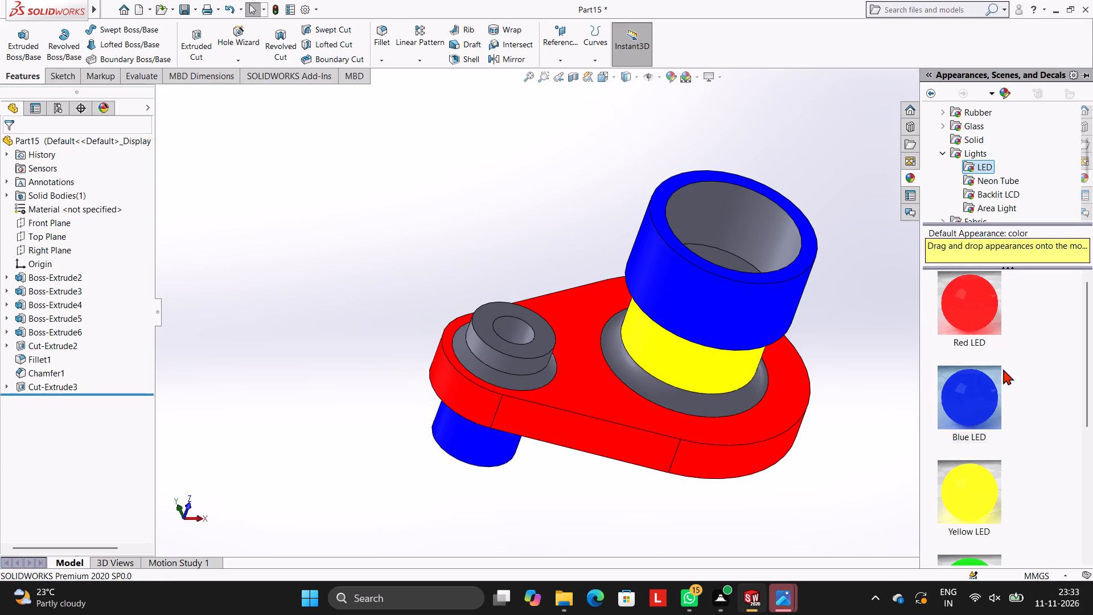
{"action": "left_click_drag", "start_coordinate": [968, 474], "coordinate": [488, 330]}
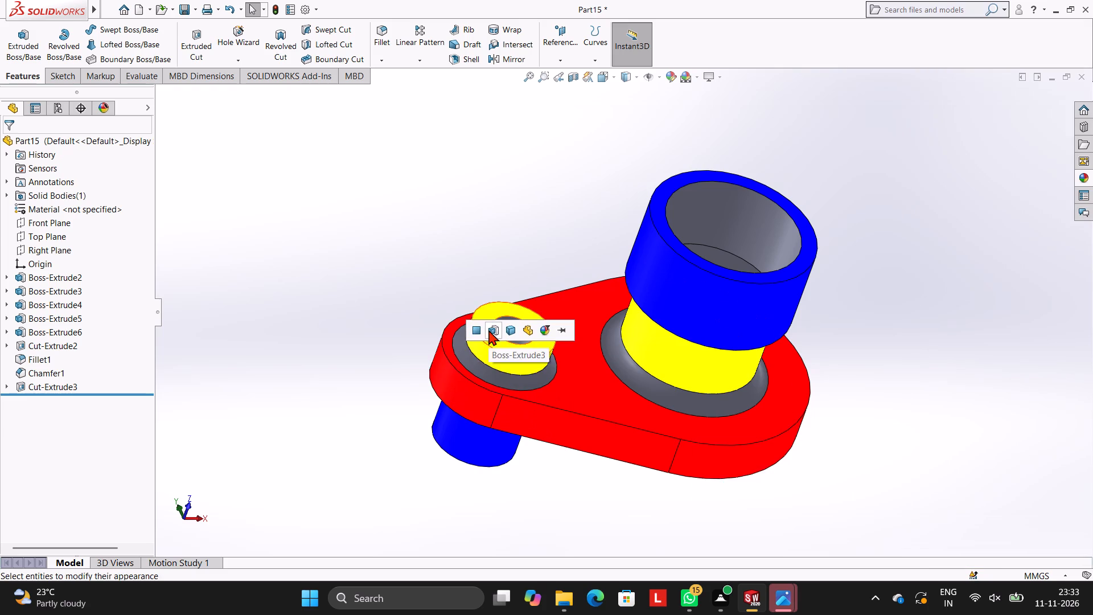
{"action": "left_click", "coordinate": [488, 330]}
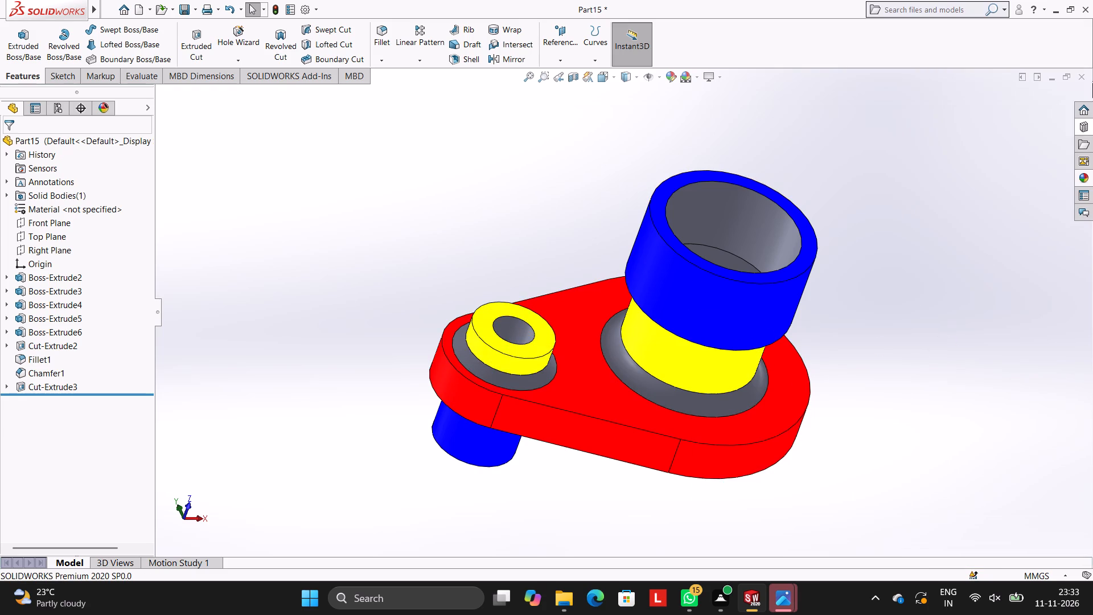
Apply the Green LED appearance to the large boss's base fillet and the small front boss's base chamfer.
{"action": "left_click", "coordinate": [1083, 178]}
{"action": "scroll", "coordinate": [981, 503], "scroll_direction": "down", "scroll_amount": 2}
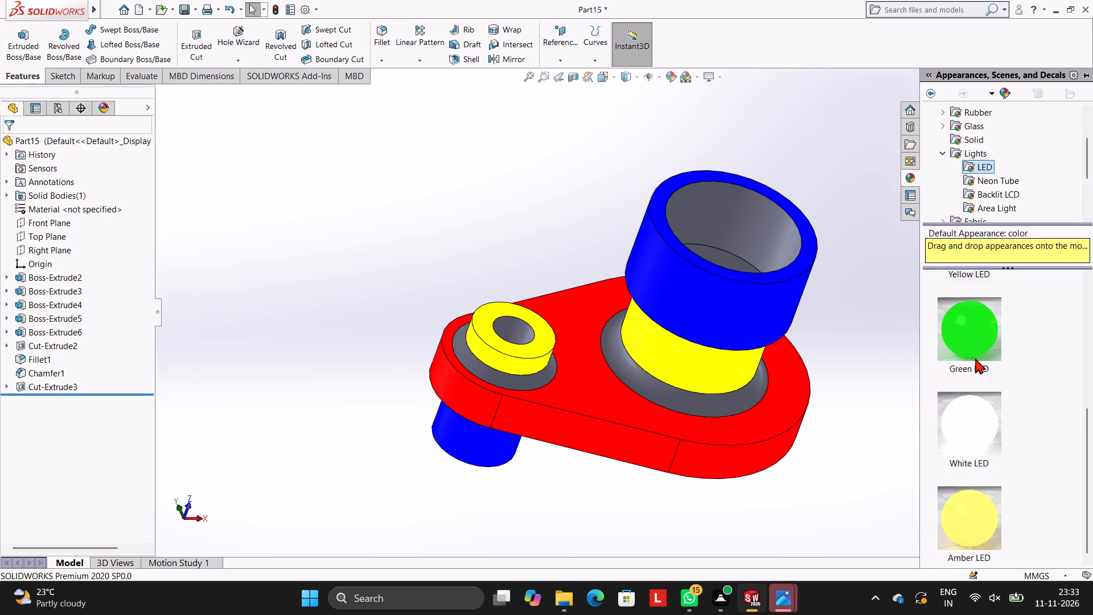
{"action": "left_click_drag", "start_coordinate": [979, 332], "coordinate": [661, 386]}
{"action": "left_click", "coordinate": [661, 385]}
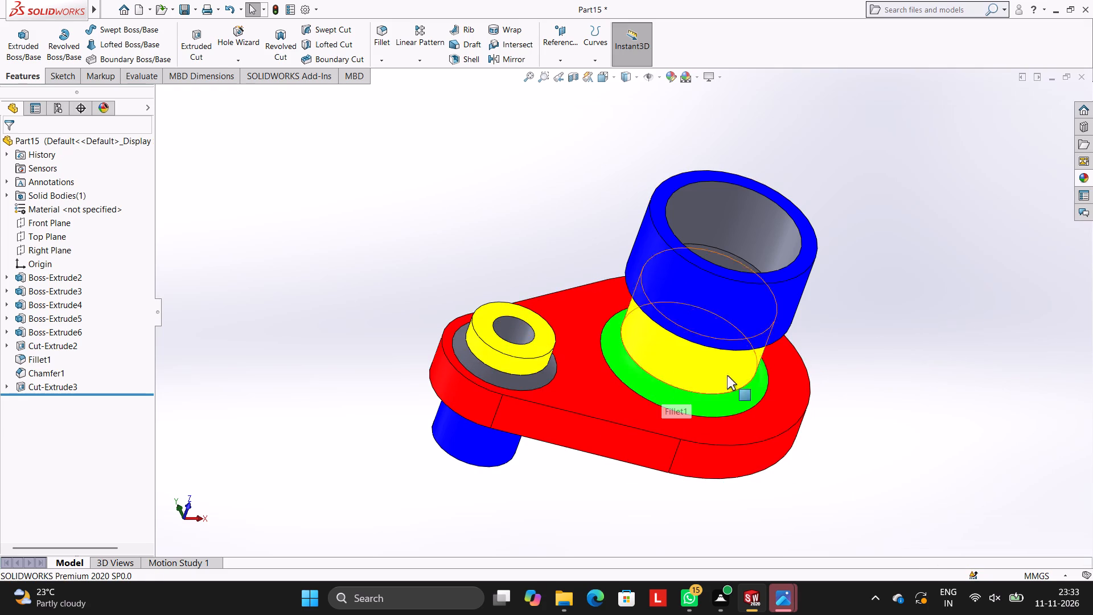
{"action": "left_click", "coordinate": [1084, 179]}
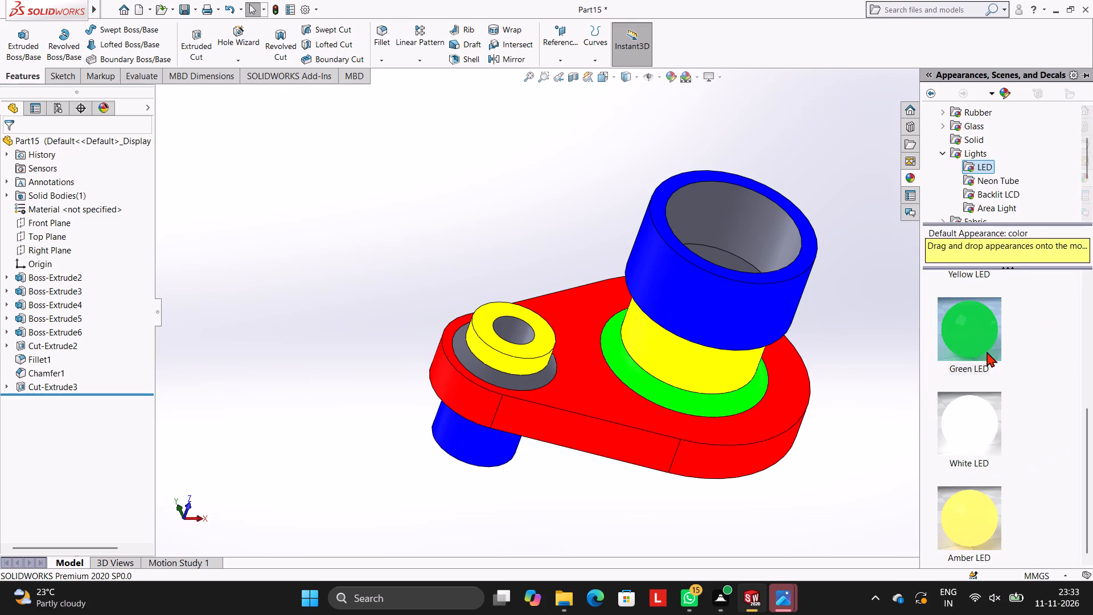
{"action": "left_click_drag", "start_coordinate": [984, 344], "coordinate": [494, 384]}
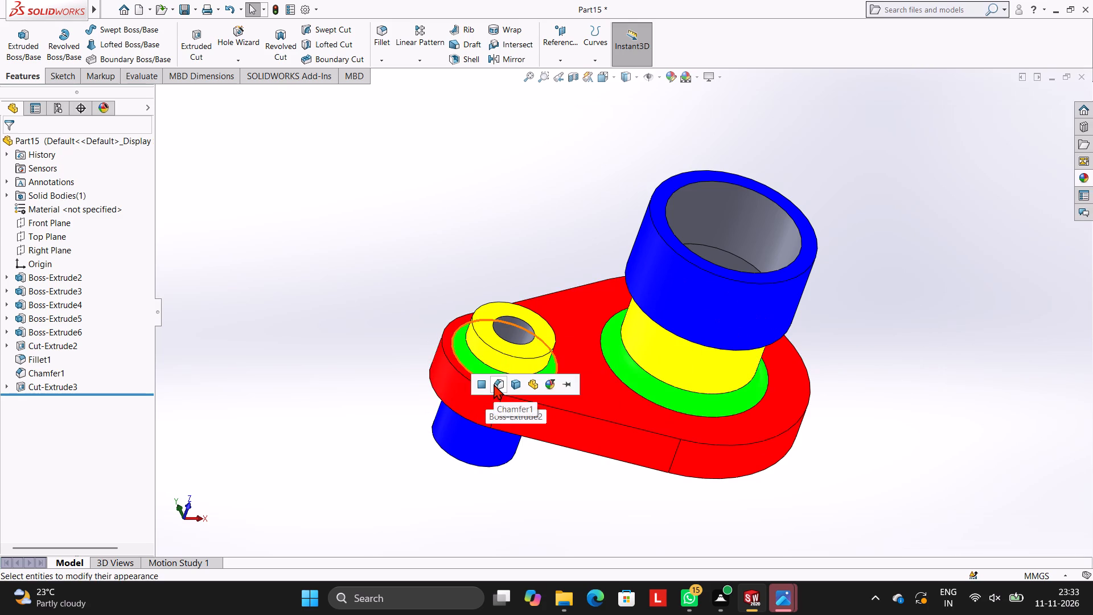
{"action": "left_click", "coordinate": [494, 383]}
Apply the Green LED appearance to the large boss's bore and the 8 mm hole through the small bosses.
{"action": "scroll", "coordinate": [560, 342], "scroll_direction": "down", "scroll_amount": 4}
{"action": "scroll", "coordinate": [848, 267], "scroll_direction": "up", "scroll_amount": 3}
{"action": "left_click", "coordinate": [1083, 174]}
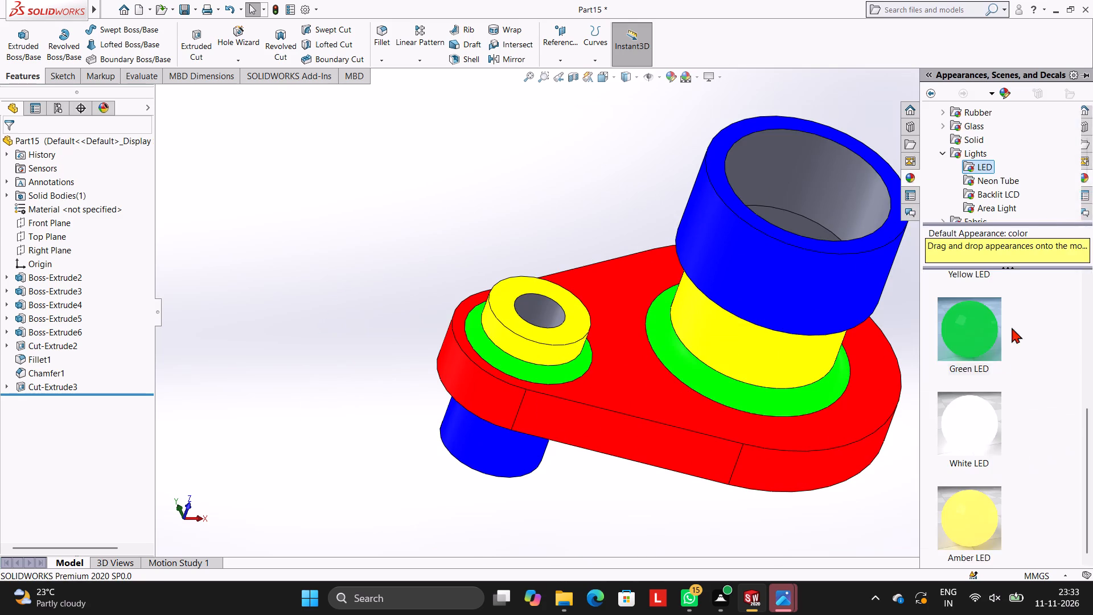
{"action": "left_click_drag", "start_coordinate": [973, 334], "coordinate": [817, 185]}
{"action": "left_click", "coordinate": [817, 186]}
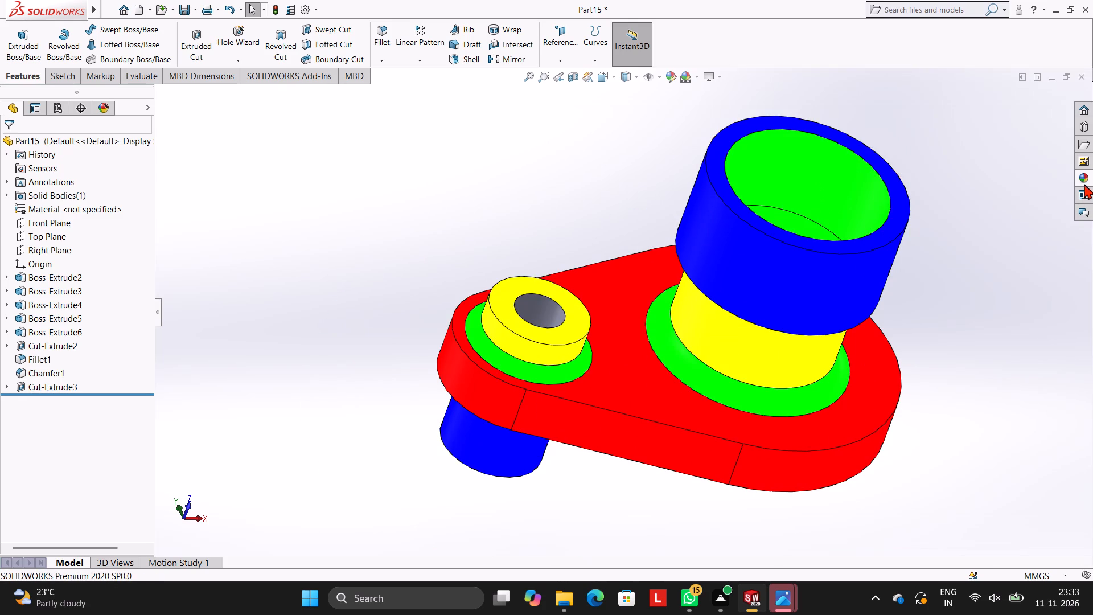
{"action": "left_click", "coordinate": [1084, 182]}
{"action": "left_click_drag", "start_coordinate": [981, 330], "coordinate": [542, 302]}
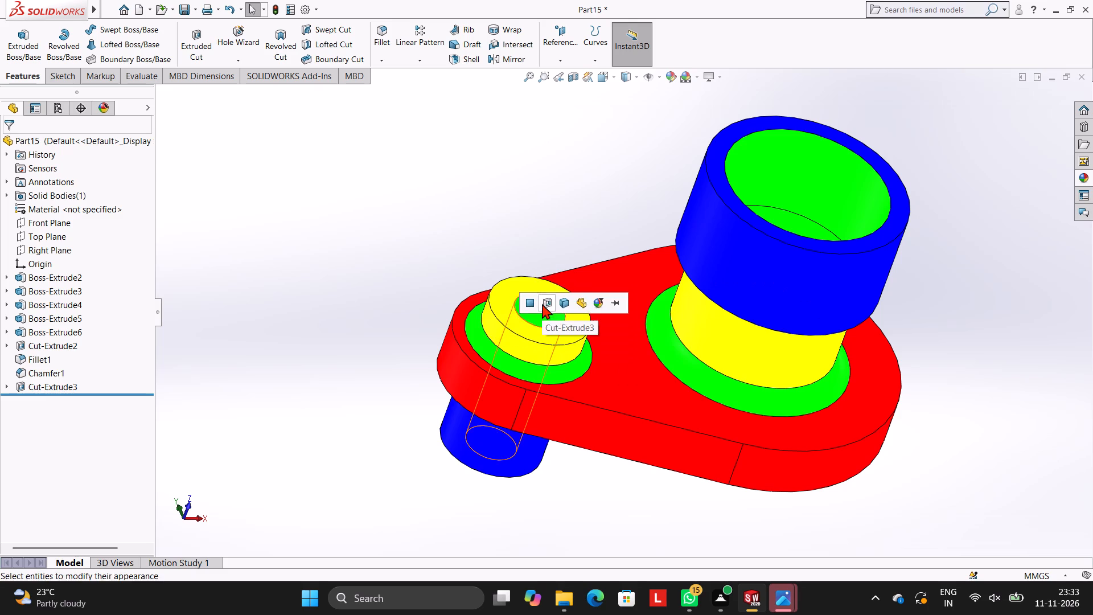
{"action": "left_click", "coordinate": [542, 304]}
Inspect the coloured part from several angles, checking the appearances on the plate, bosses, transitions and holes.
{"action": "scroll", "coordinate": [615, 347], "scroll_direction": "up", "scroll_amount": 3}
{"action": "middle_click_drag", "start_coordinate": [637, 352], "coordinate": [627, 286]}
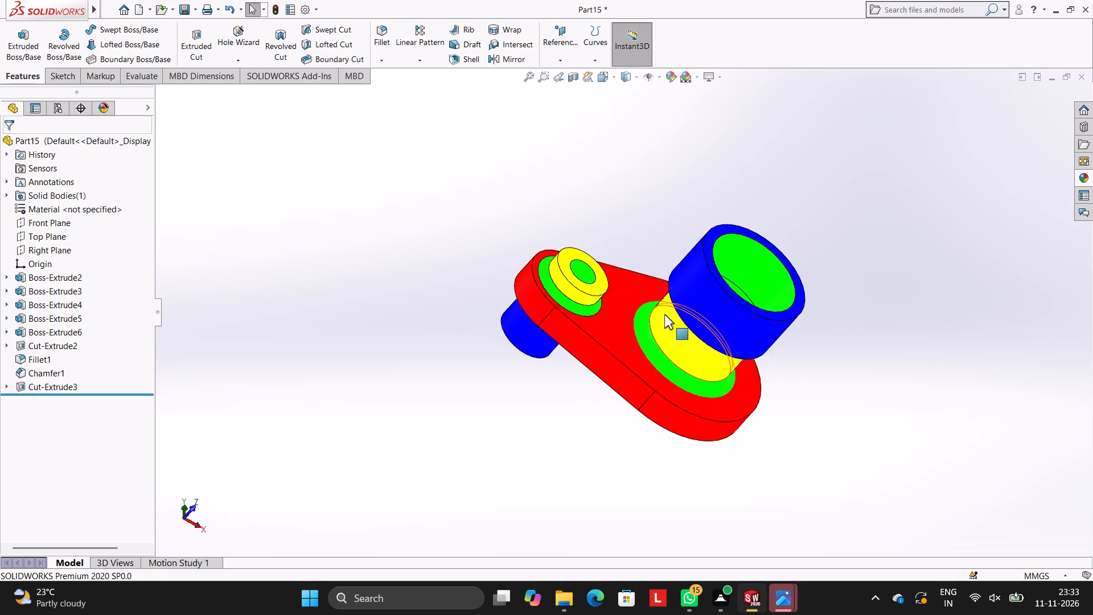
{"action": "scroll", "coordinate": [666, 316], "scroll_direction": "up", "scroll_amount": 3}
{"action": "middle_click_drag", "start_coordinate": [760, 366], "coordinate": [782, 240]}
{"action": "middle_click_drag", "start_coordinate": [788, 348], "coordinate": [792, 338]}
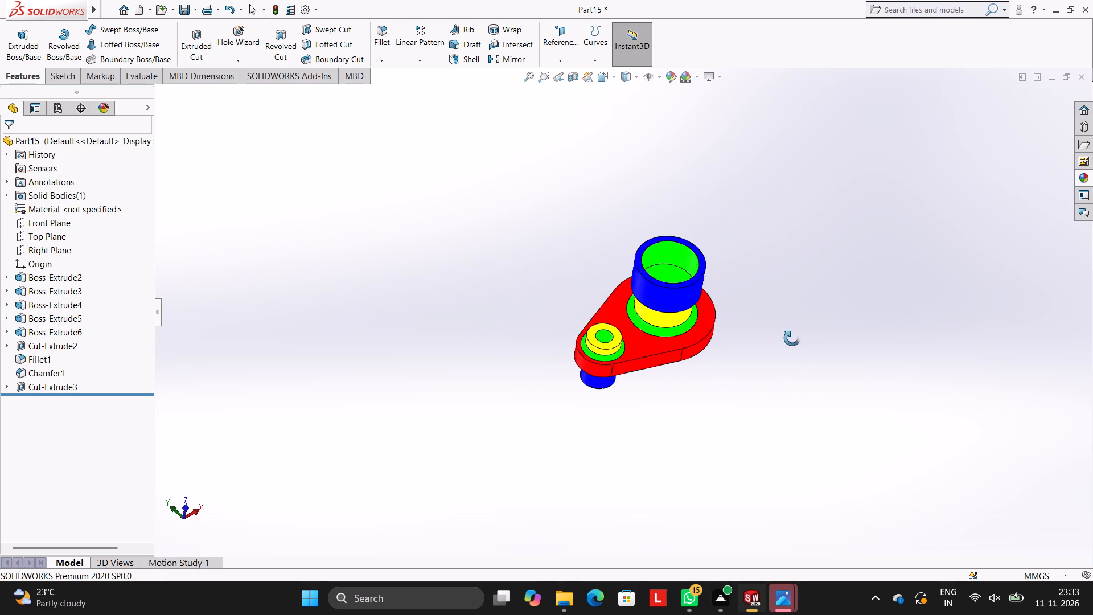
{"action": "middle_click_drag", "start_coordinate": [792, 338], "coordinate": [790, 210]}
{"action": "middle_click_drag", "start_coordinate": [686, 386], "coordinate": [616, 365]}
{"action": "scroll", "coordinate": [708, 282], "scroll_direction": "down", "scroll_amount": 1}
{"action": "middle_click_drag", "start_coordinate": [720, 293], "coordinate": [750, 380]}
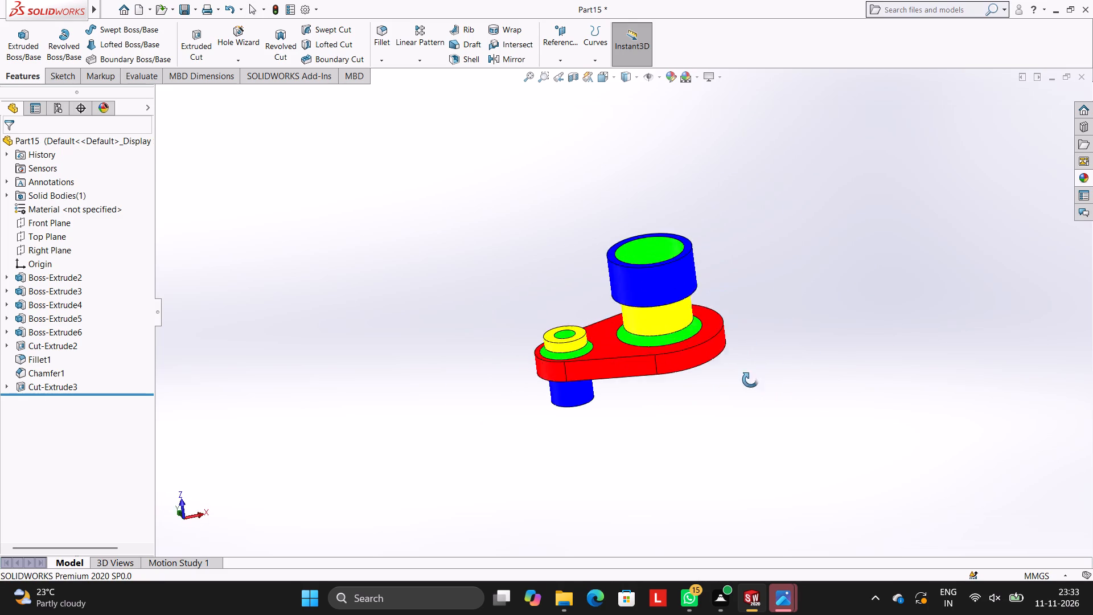
{"action": "middle_click_drag", "start_coordinate": [750, 380], "coordinate": [767, 416]}
{"action": "scroll", "coordinate": [710, 348], "scroll_direction": "up", "scroll_amount": 2}
{"action": "scroll", "coordinate": [704, 343], "scroll_direction": "down", "scroll_amount": 2}
{"action": "scroll", "coordinate": [504, 315], "scroll_direction": "down", "scroll_amount": 2}
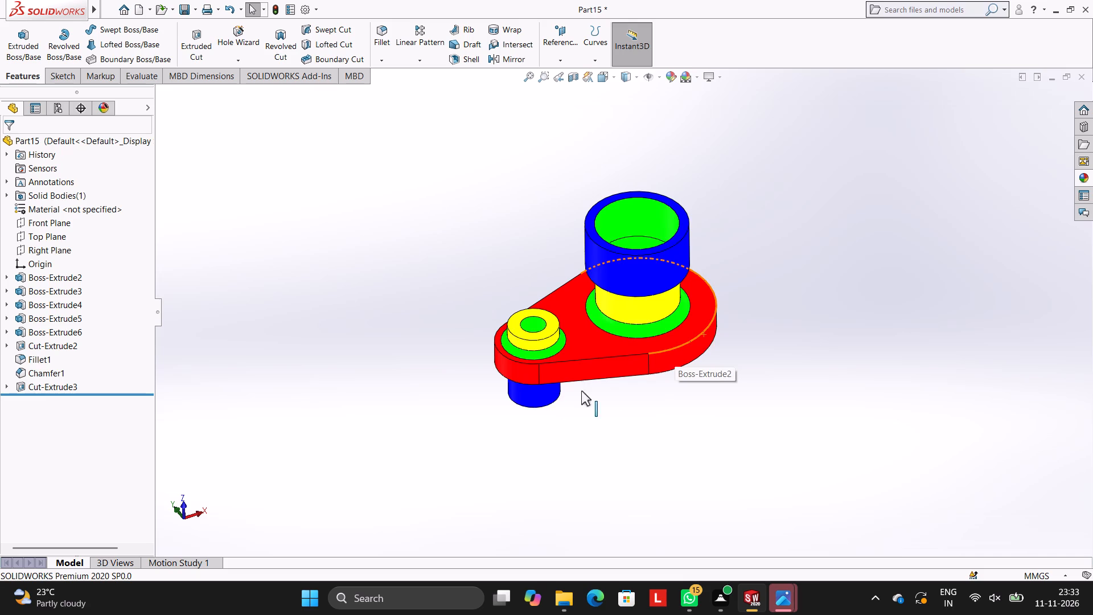
{"action": "scroll", "coordinate": [670, 314], "scroll_direction": "down", "scroll_amount": 1}
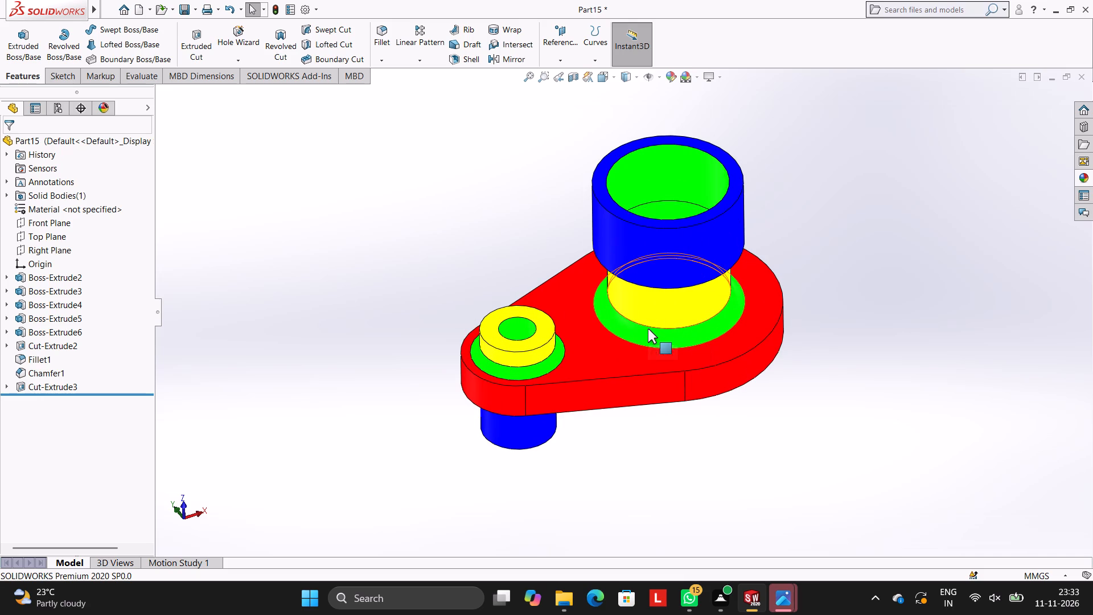
Save the part in the Documents folder as OVAL PLATE WITH TALL TUBE BOSS AND LOWER PIN.
{"action": "key", "text": "ctrl+s"}
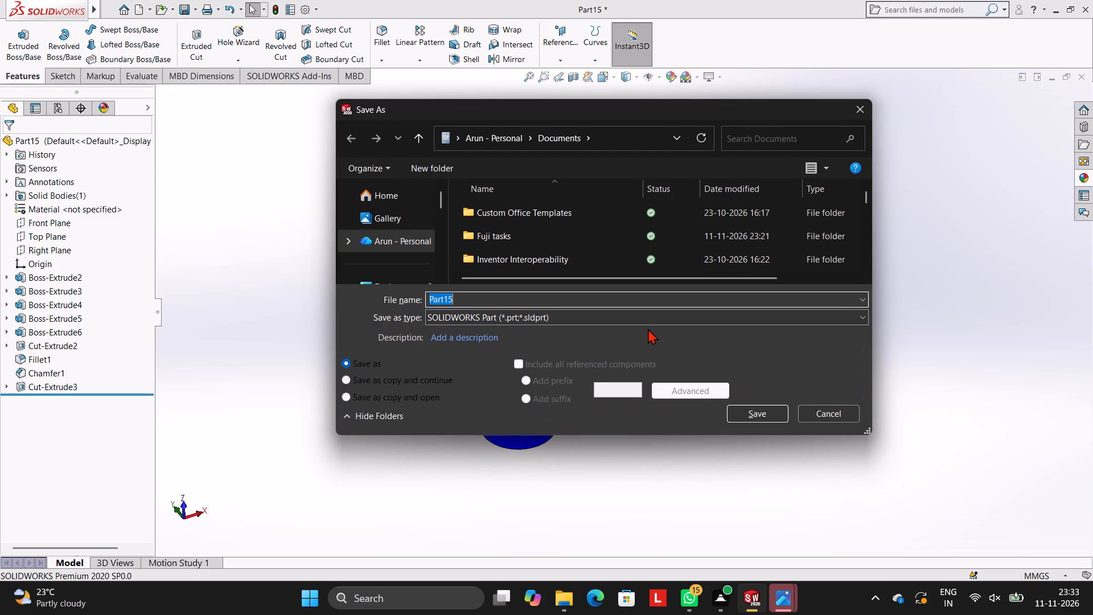
{"action": "key", "text": "o"}
{"action": "type", "text": "VAL"}
{"action": "key", "text": "space"}
{"action": "type", "text": "PLA"}
{"action": "type", "text": "TE"}
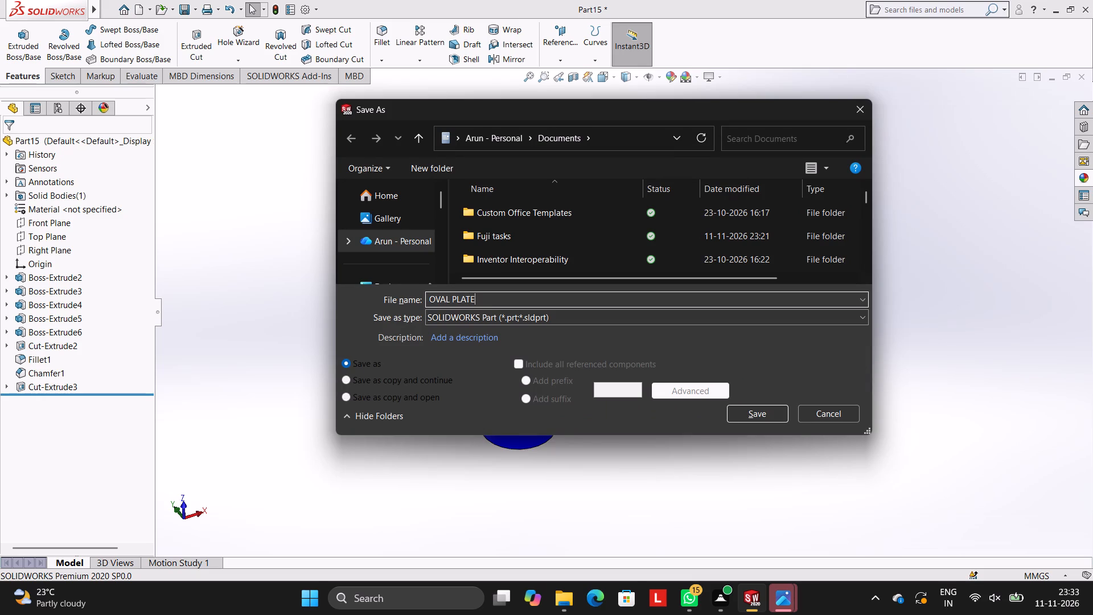
{"action": "key", "text": "space"}
{"action": "type", "text": "WITH"}
{"action": "key", "text": "space"}
{"action": "type", "text": "TALL"}
{"action": "key", "text": "space"}
{"action": "type", "text": "TUBE"}
{"action": "key", "text": "space"}
{"action": "type", "text": "BOSS"}
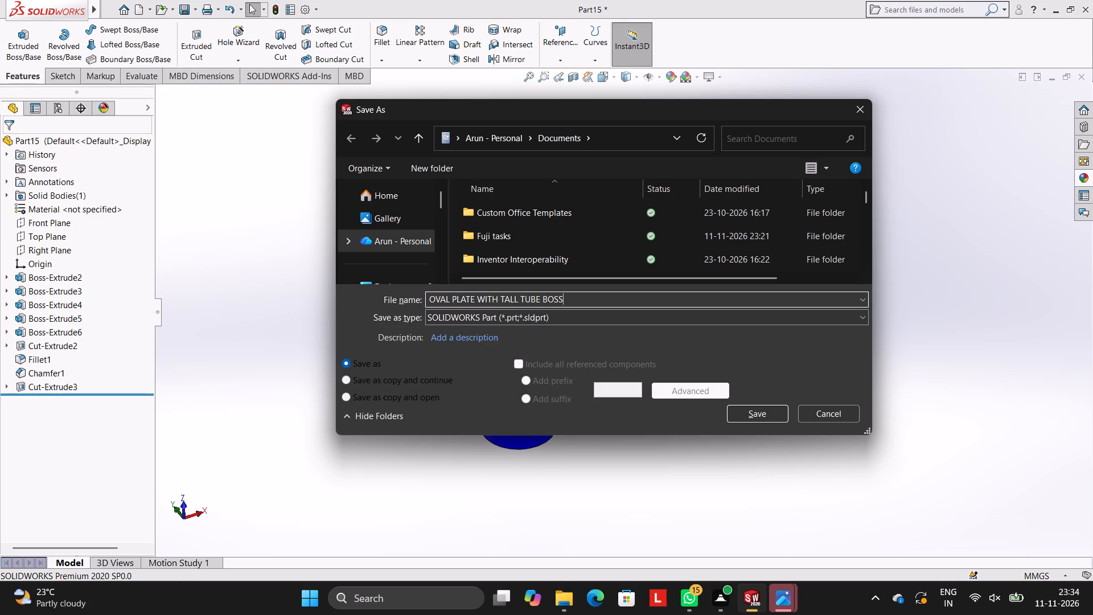
{"action": "key", "text": "space"}
{"action": "type", "text": "AND"}
{"action": "key", "text": "space"}
{"action": "type", "text": "LOWER"}
{"action": "key", "text": "space"}
{"action": "type", "text": "PIN"}
{"action": "key", "text": "space"}
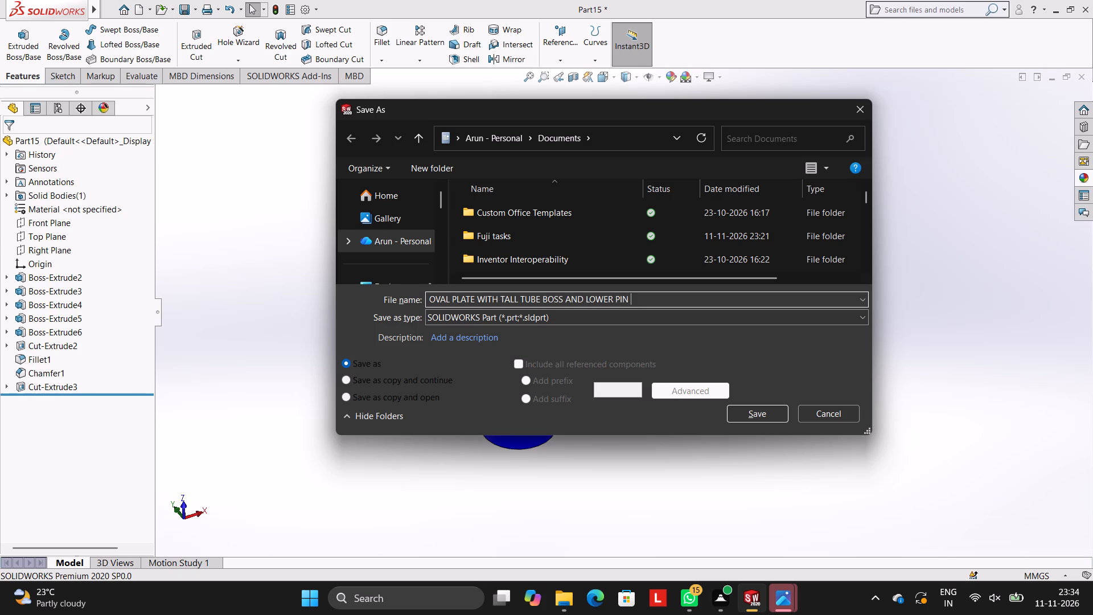
{"action": "left_click", "coordinate": [783, 407]}
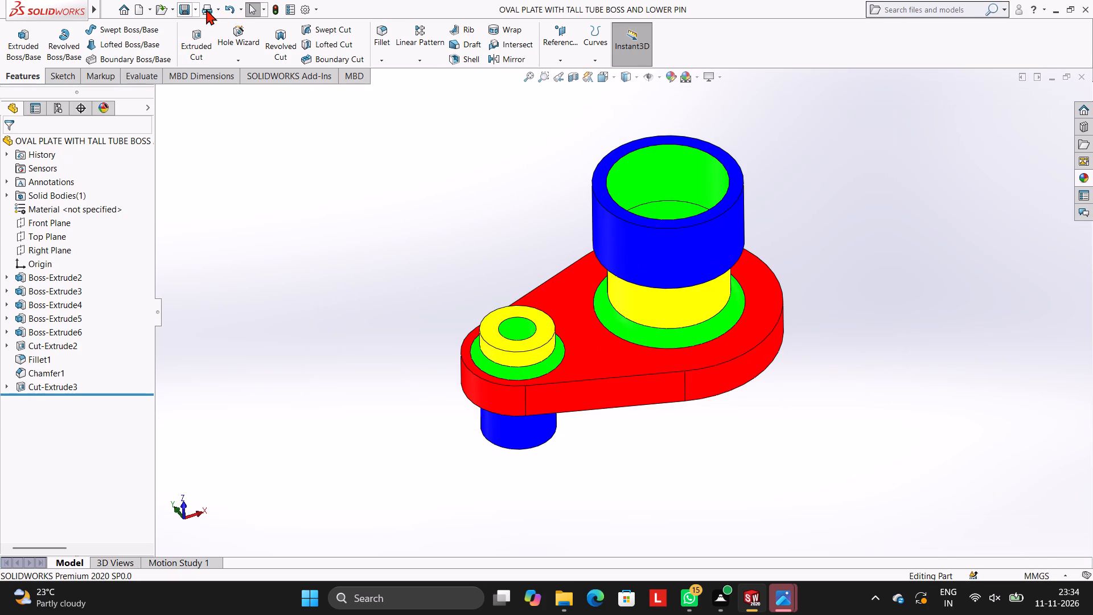
Save a PDF copy of the part in Adobe Portable Document Format under the same file name.
{"action": "left_click", "coordinate": [196, 10]}
{"action": "left_click", "coordinate": [213, 35]}
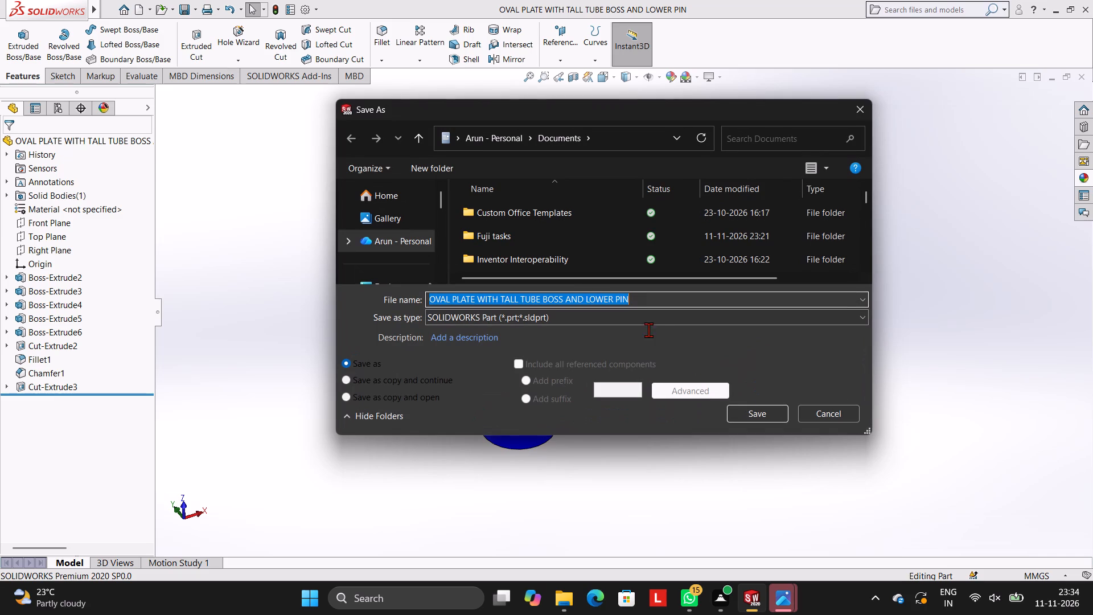
{"action": "left_click", "coordinate": [663, 321]}
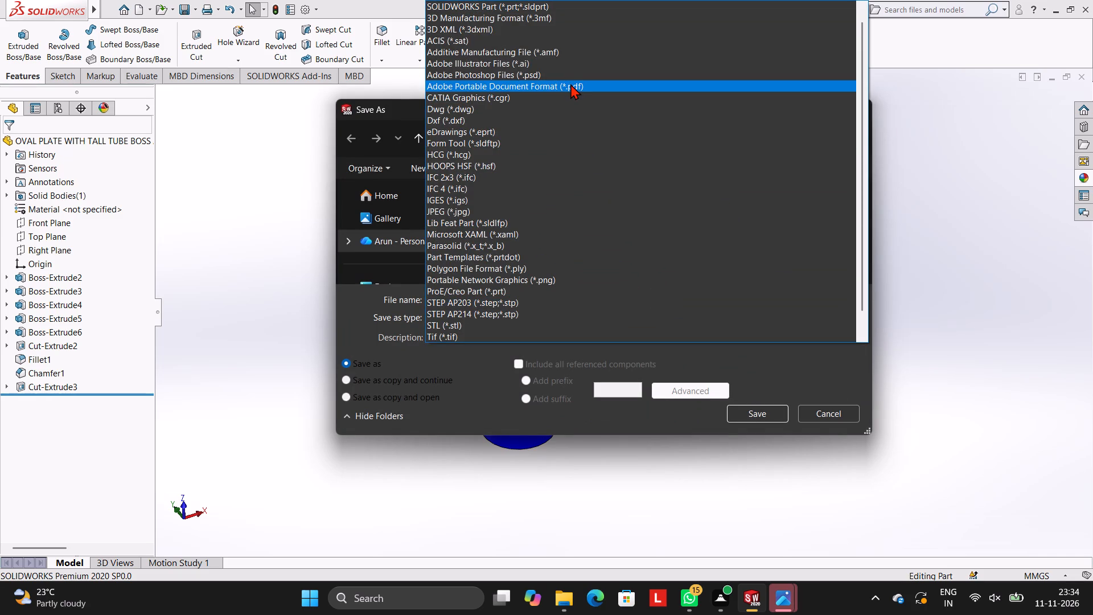
{"action": "left_click", "coordinate": [570, 84]}
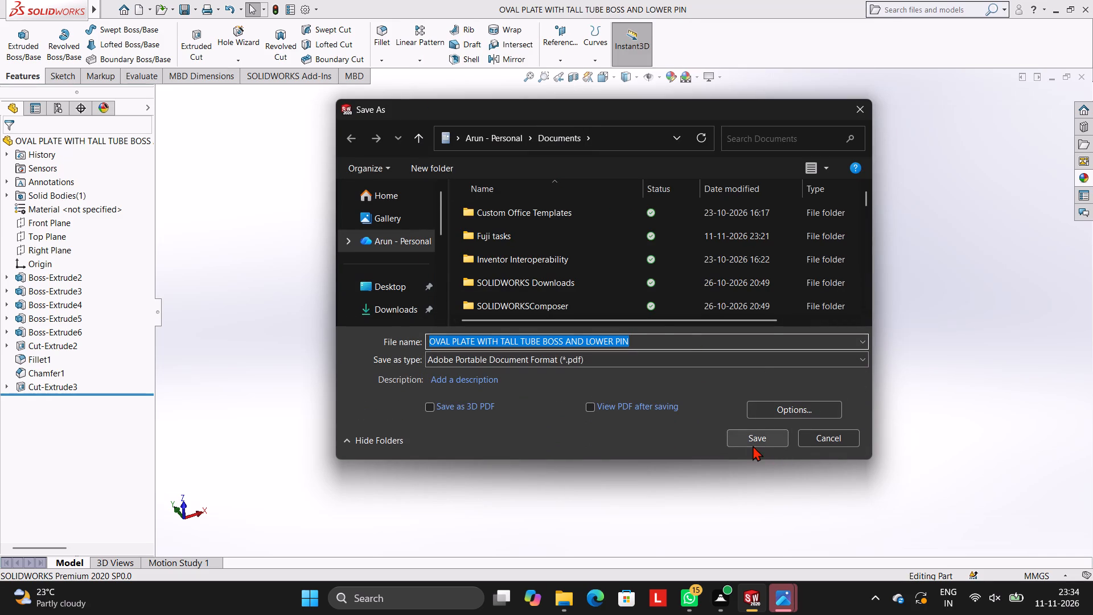
{"action": "left_click", "coordinate": [746, 437]}
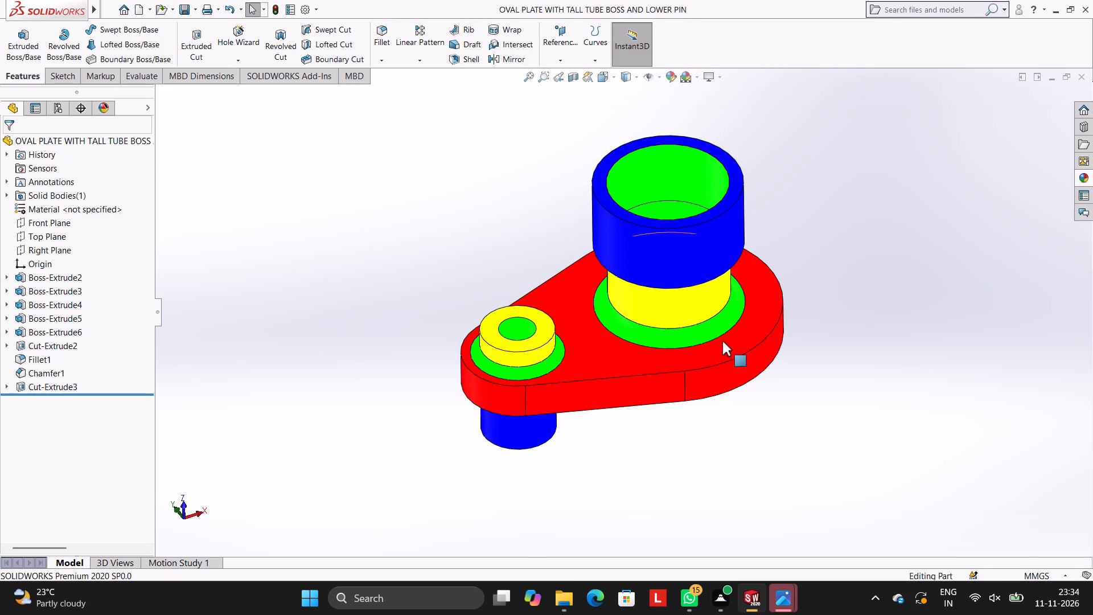